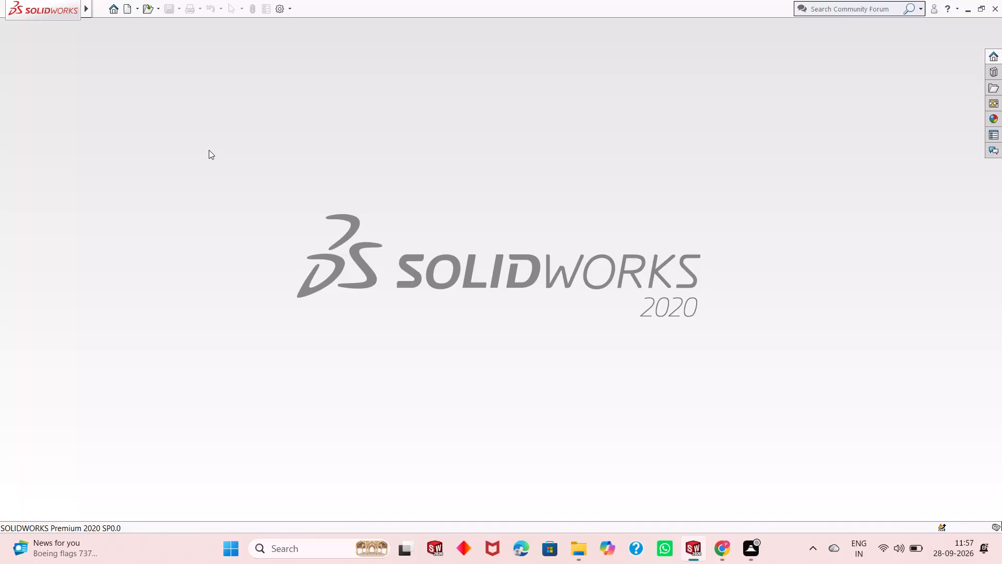
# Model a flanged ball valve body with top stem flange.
# Create a new part document.
pyautogui.click(126, 12)
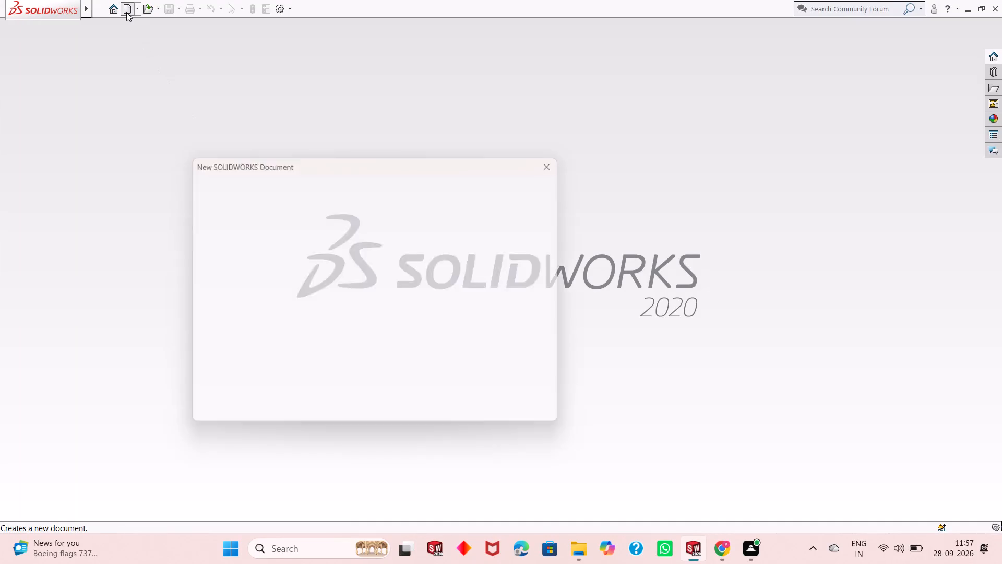
pyautogui.doubleClick(253, 256)
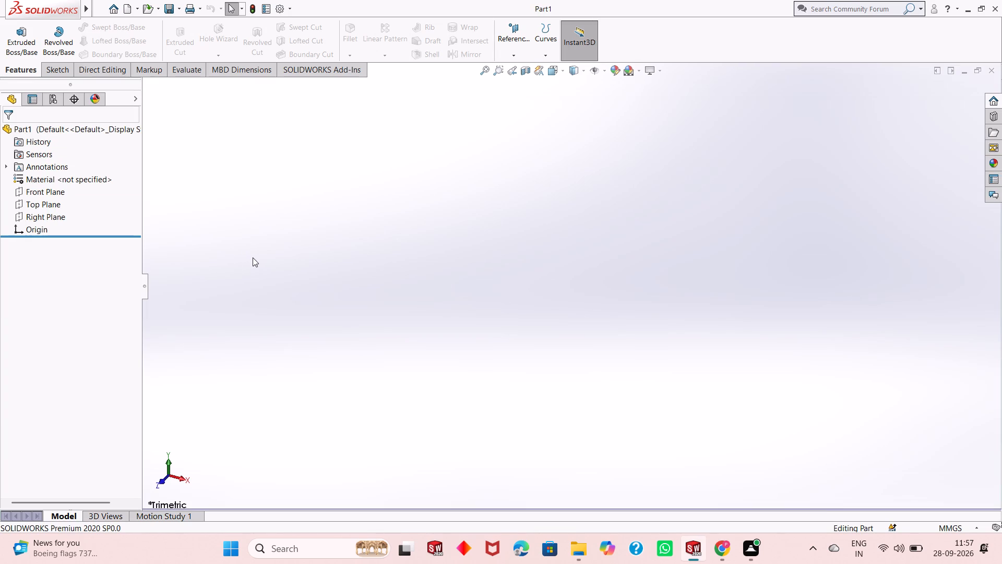
# Start a sketch on the Right Plane and draw a circle centred on the origin with a radius of about 48 mm.
pyautogui.scroll(1, 253, 257)
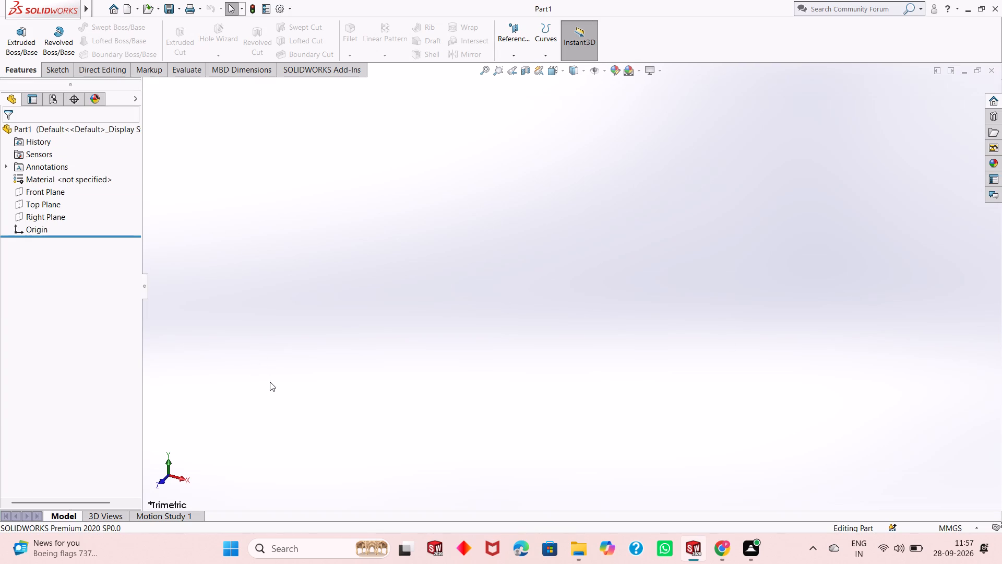
pyautogui.click(56, 213)
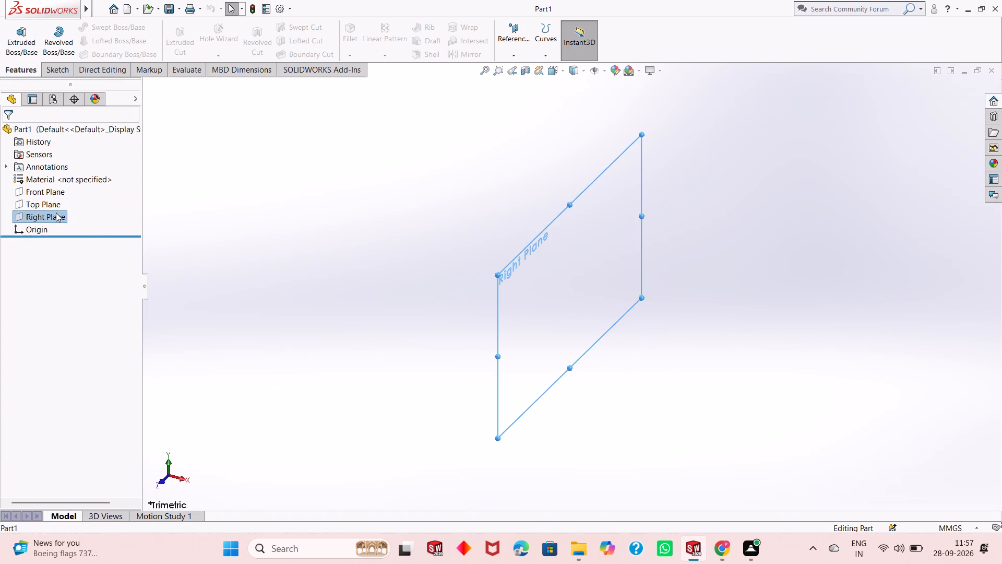
pyautogui.click(70, 197)
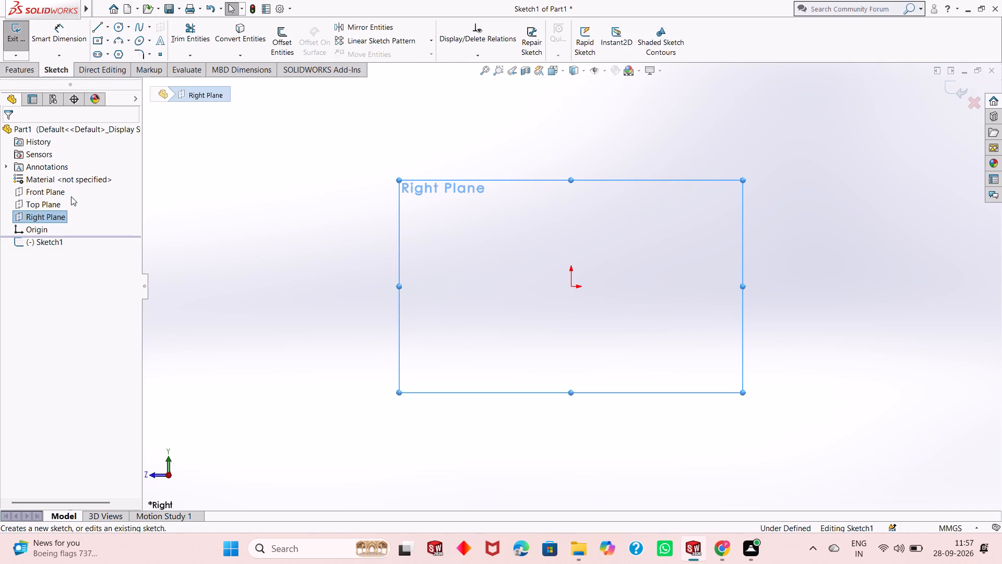
pyautogui.click(115, 26)
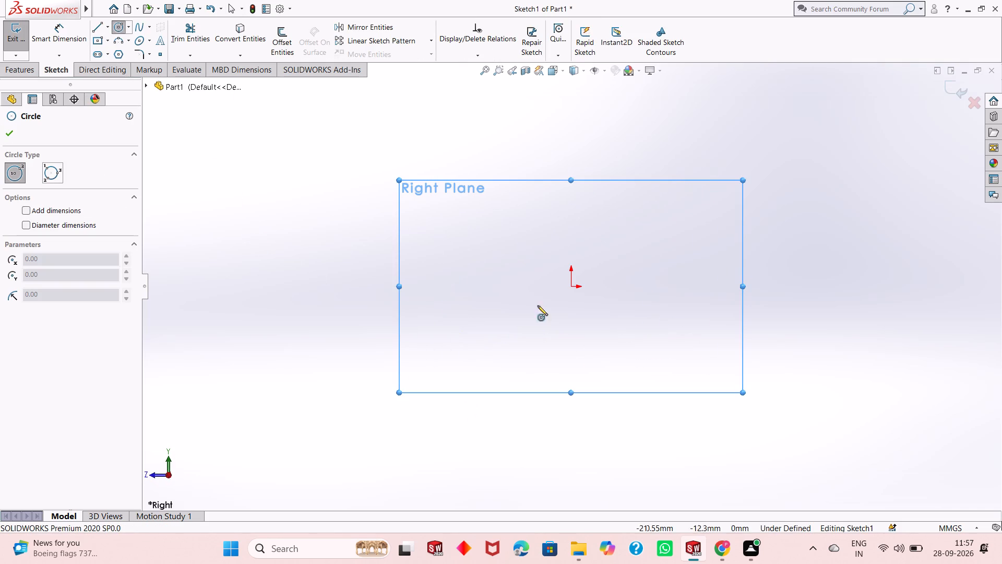
pyautogui.click(571, 289)
pyautogui.click(579, 380)
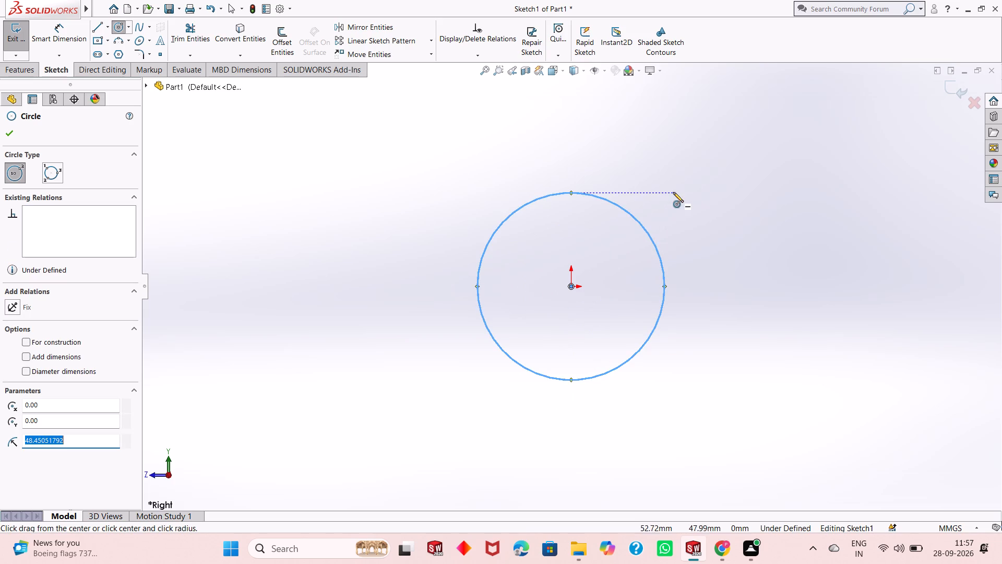
pyautogui.rightClick(673, 192)
pyautogui.click(684, 198)
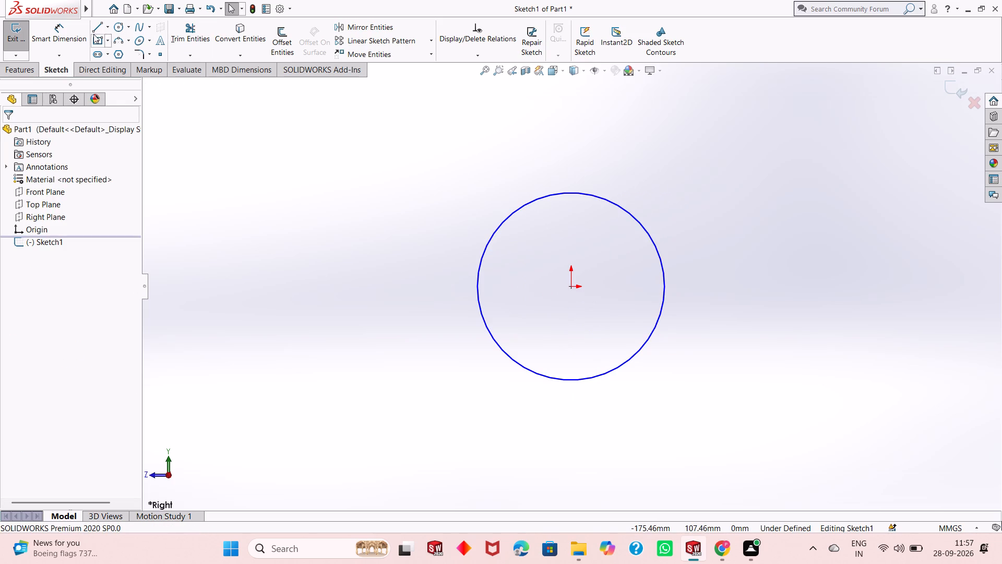
# Dimension the circle's diameter as 80 mm.
pyautogui.click(77, 32)
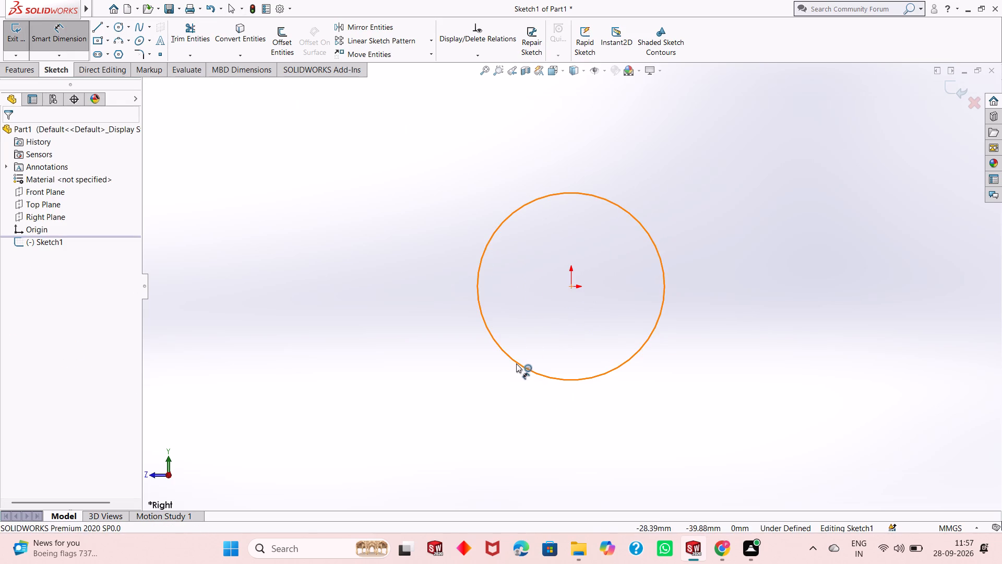
pyautogui.click(516, 363)
pyautogui.click(431, 452)
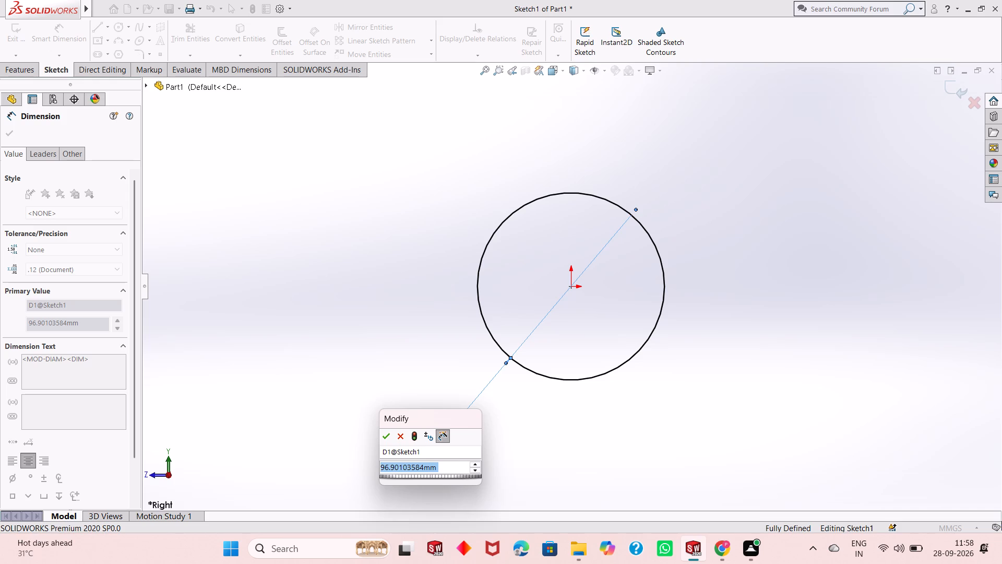
pyautogui.write('80')
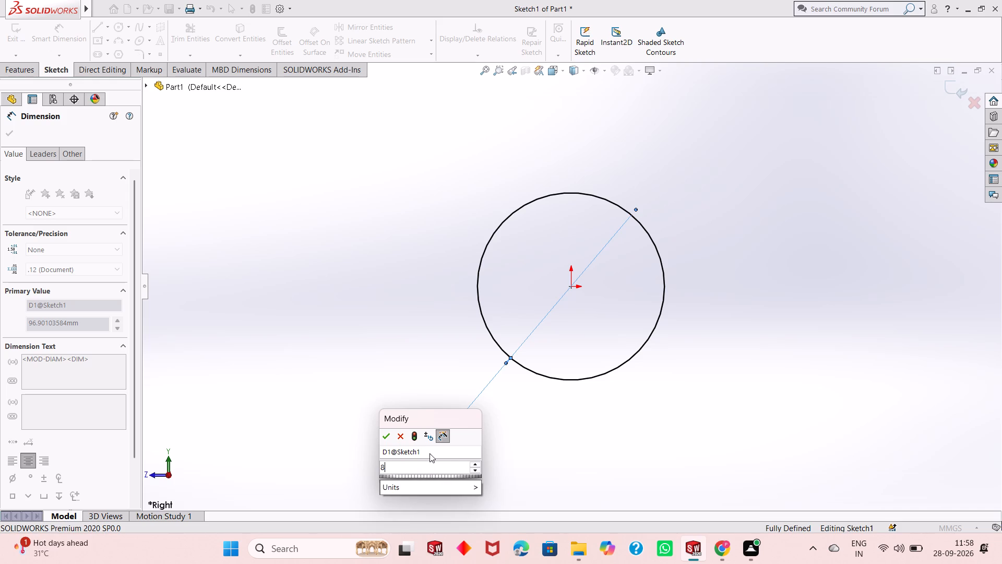
pyautogui.press('Return')
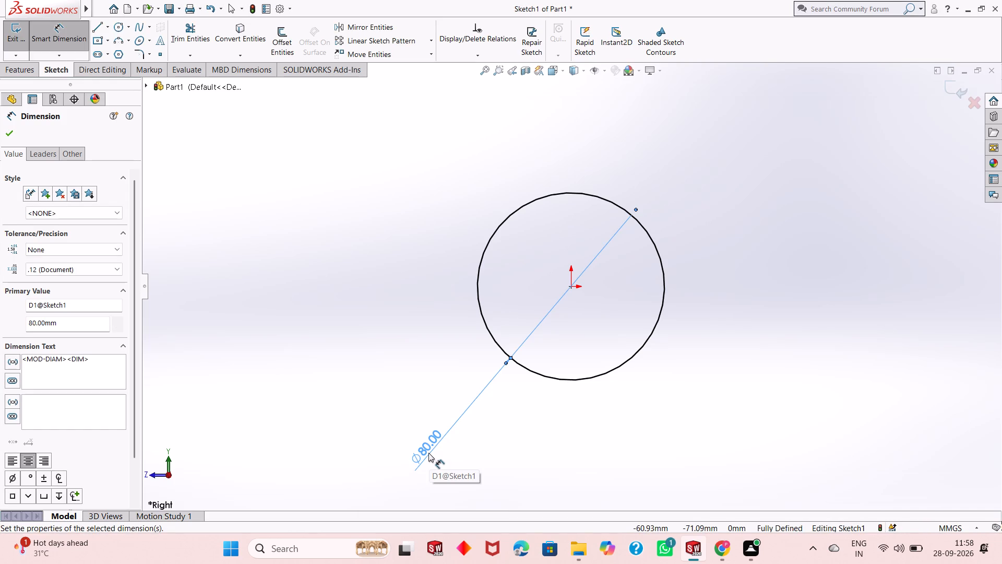
pyautogui.click(9, 134)
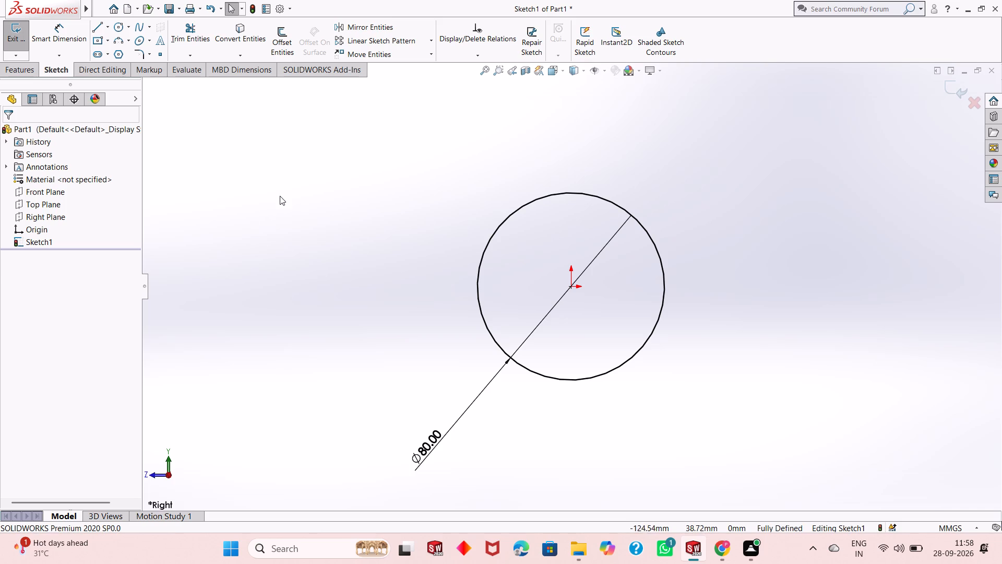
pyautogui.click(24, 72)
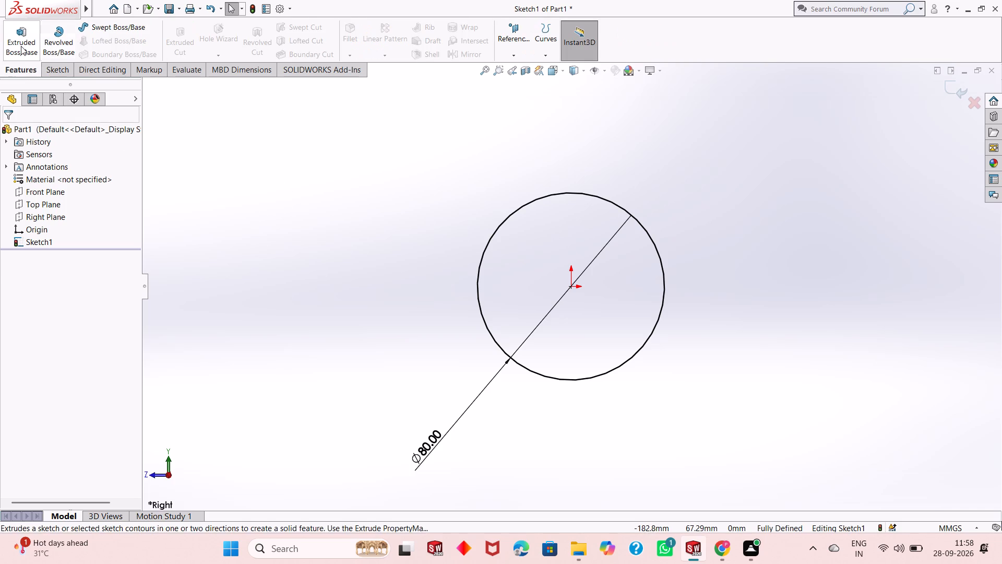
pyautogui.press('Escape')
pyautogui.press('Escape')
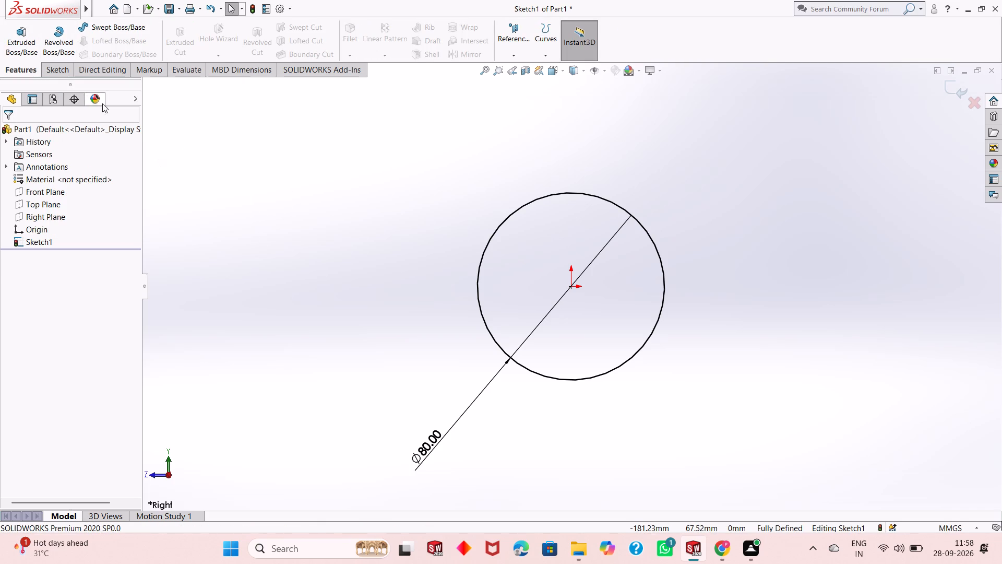
# Draw a second circle centred on the origin inside the first, with a radius of about 31 mm.
pyautogui.click(47, 69)
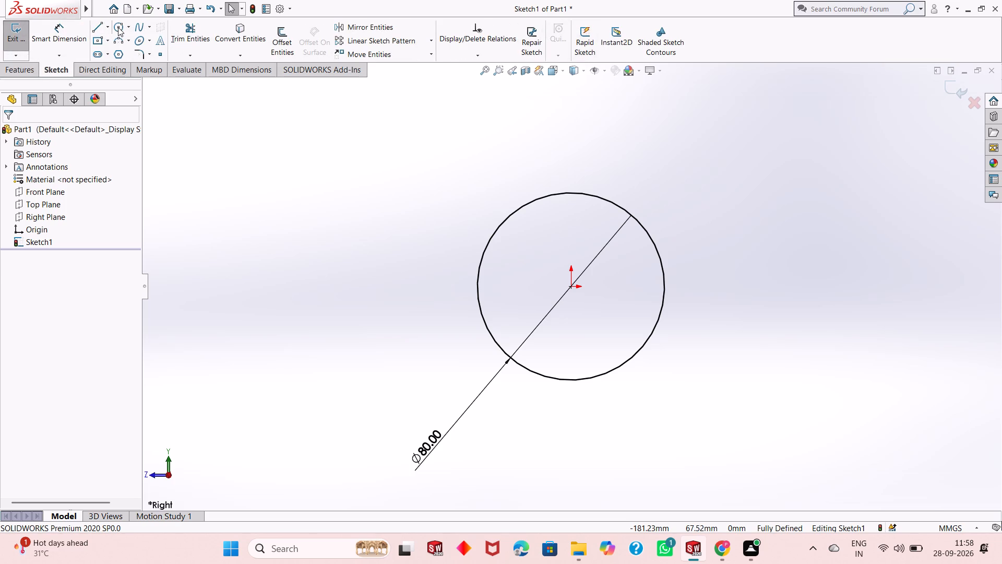
pyautogui.click(118, 27)
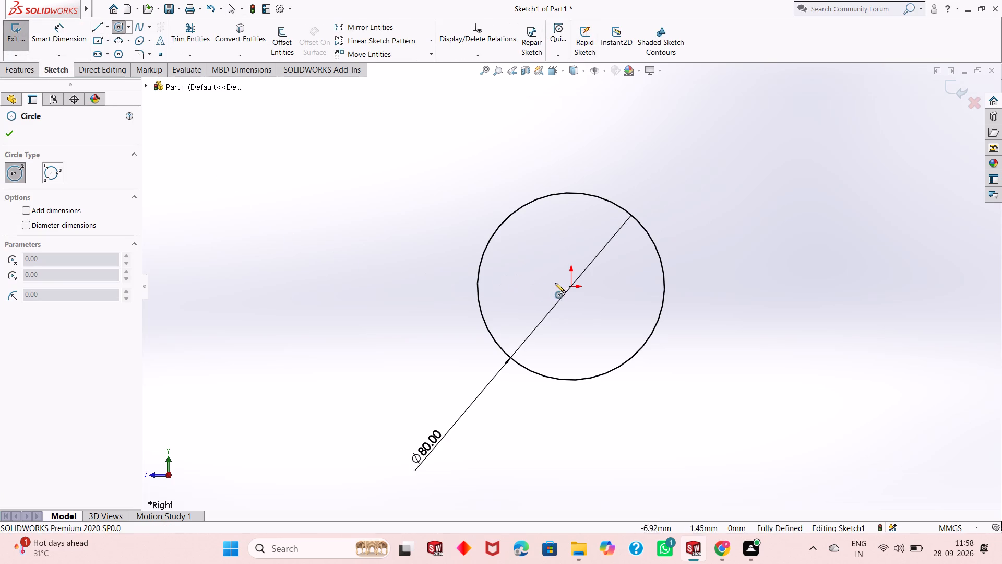
pyautogui.click(570, 285)
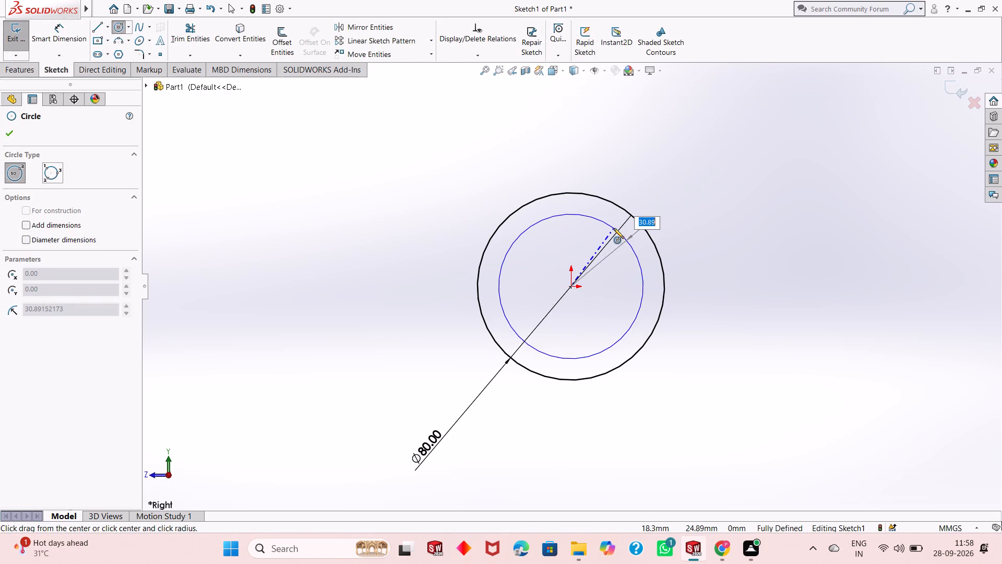
pyautogui.click(614, 228)
pyautogui.rightClick(341, 225)
pyautogui.click(353, 229)
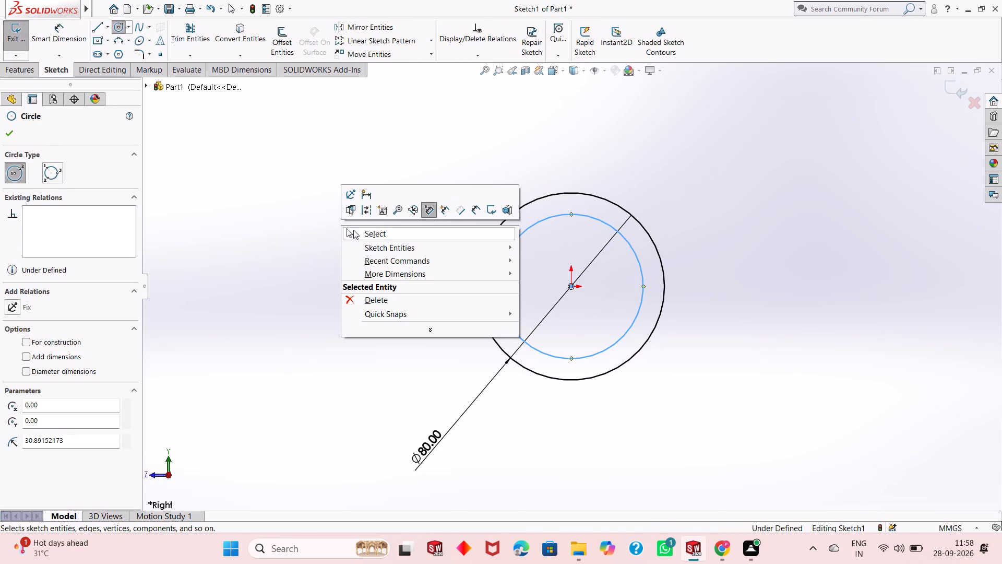
# Dimension the inner circle's diameter as 60 mm.
pyautogui.click(67, 38)
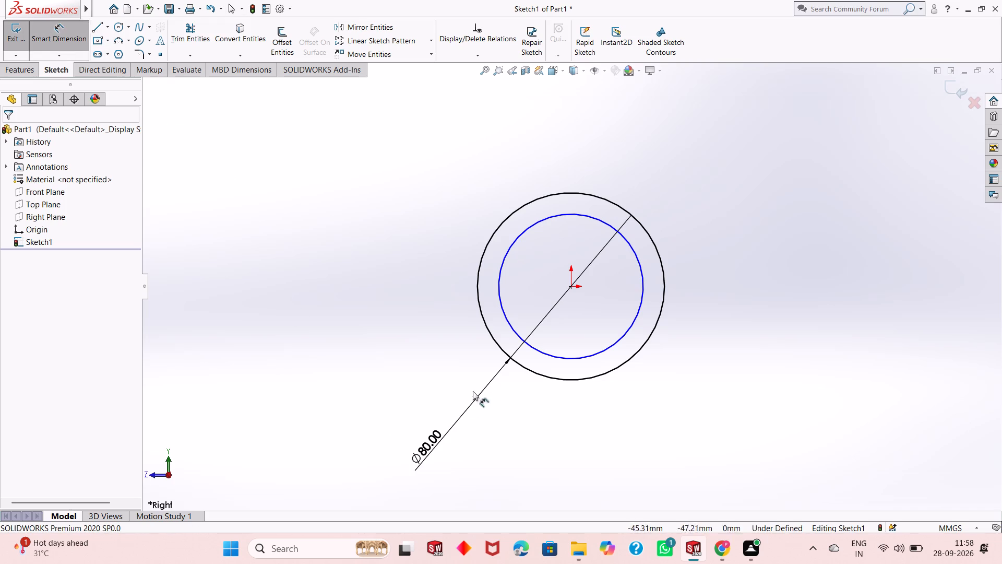
pyautogui.click(540, 350)
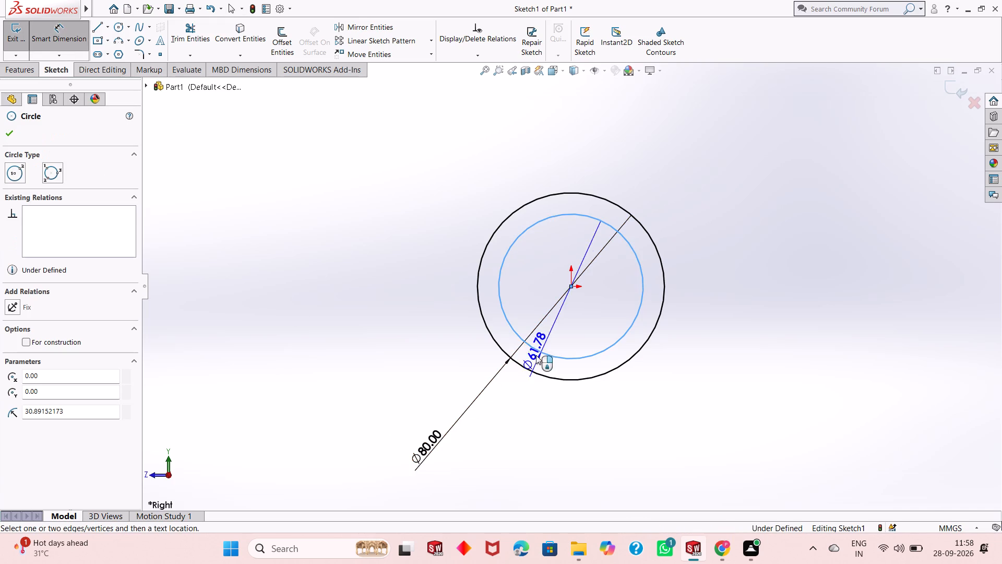
pyautogui.click(387, 408)
pyautogui.write('60')
pyautogui.press('Return')
pyautogui.rightClick(299, 146)
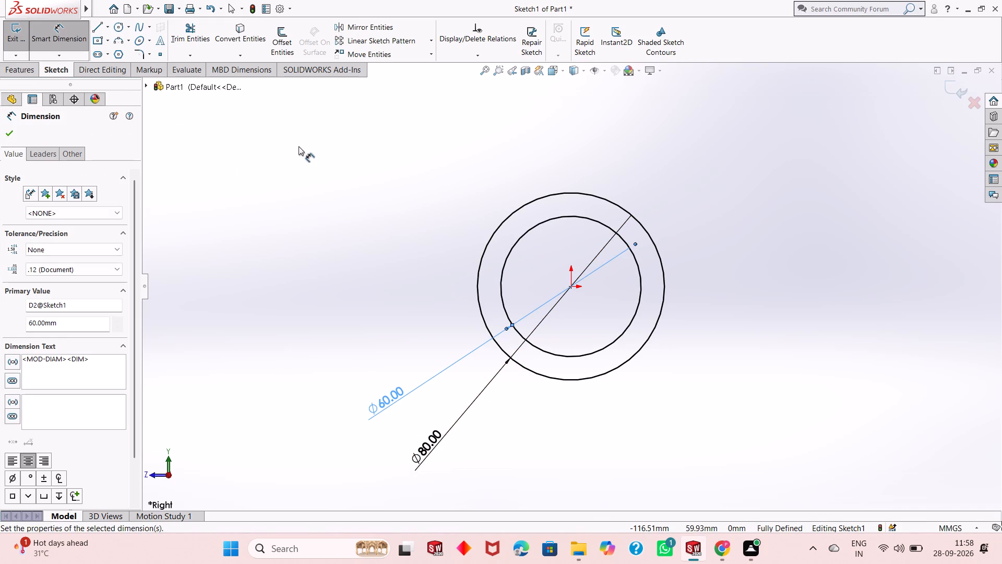
pyautogui.click(311, 176)
# Extrude the ring between the two circles as a blind boss with a depth of 76 mm.
pyautogui.scroll(4, 502, 265)
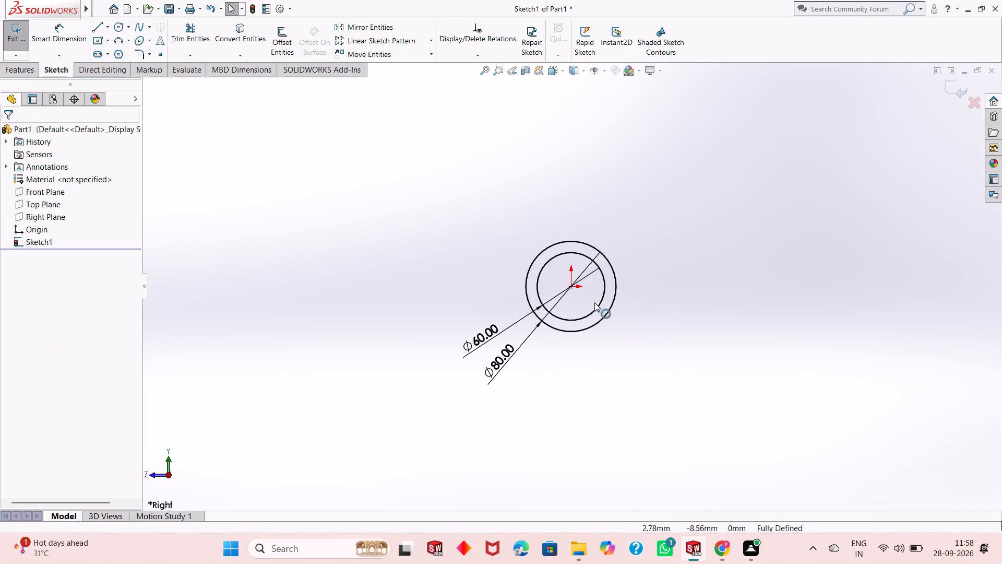
pyautogui.scroll(-3, 674, 323)
pyautogui.scroll(1, 278, 171)
pyautogui.scroll(-2, 468, 231)
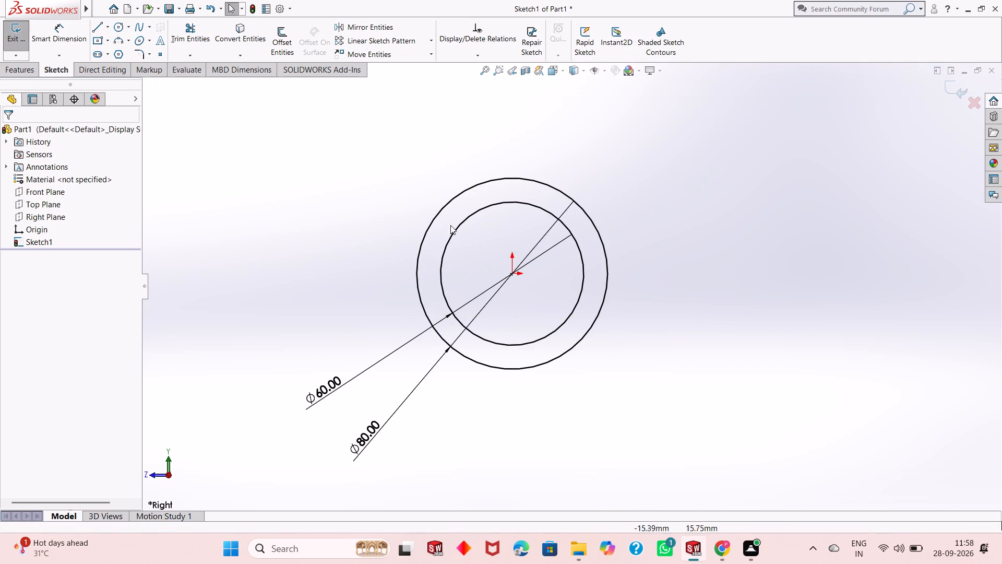
pyautogui.click(15, 69)
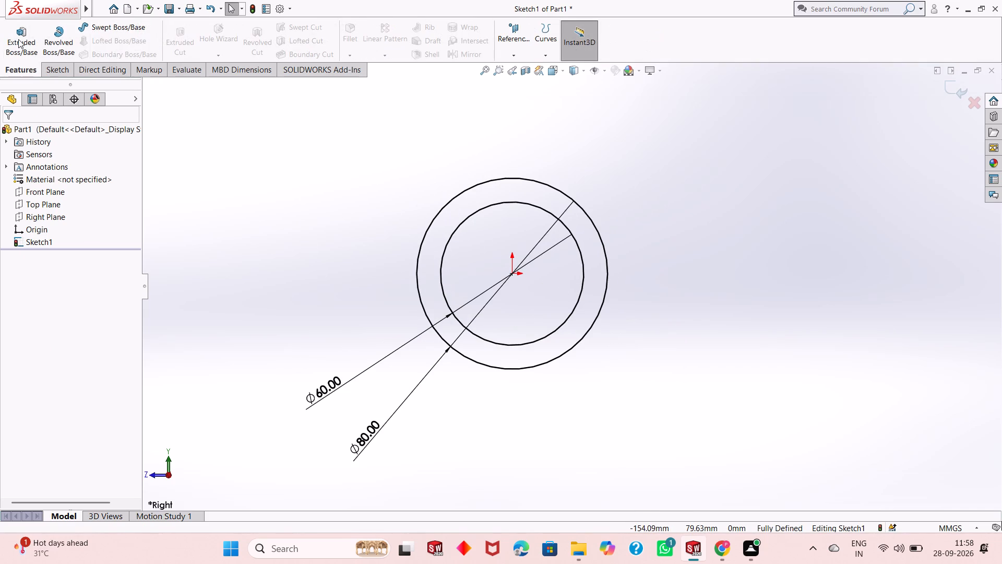
pyautogui.click(17, 39)
pyautogui.moveTo(678, 290); pyautogui.dragTo(675, 292, button='middle')
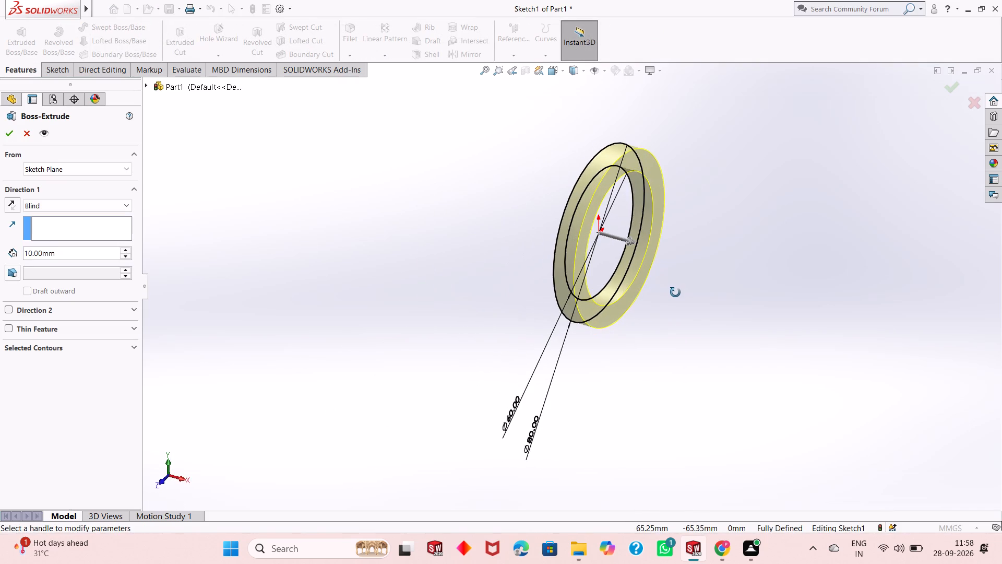
pyautogui.moveTo(675, 292); pyautogui.dragTo(663, 210, button='middle')
pyautogui.scroll(1, 666, 236)
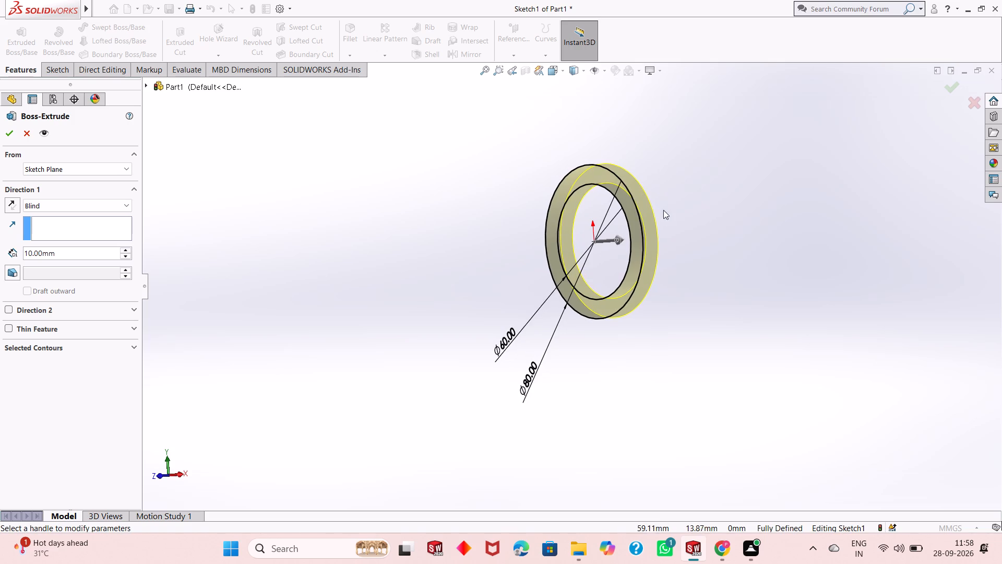
pyautogui.scroll(-2, 643, 201)
pyautogui.doubleClick(61, 251)
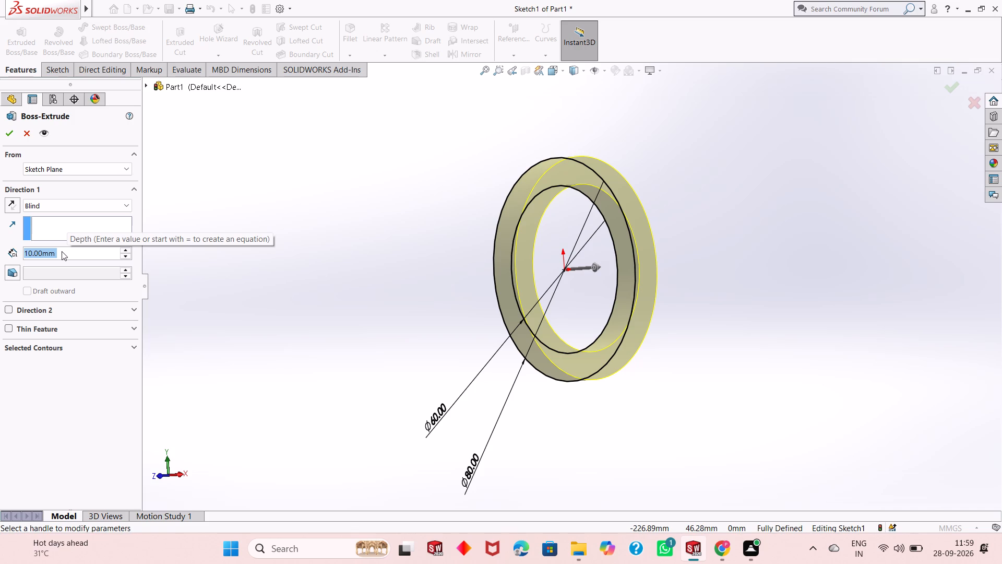
pyautogui.write('76')
pyautogui.press('Return')
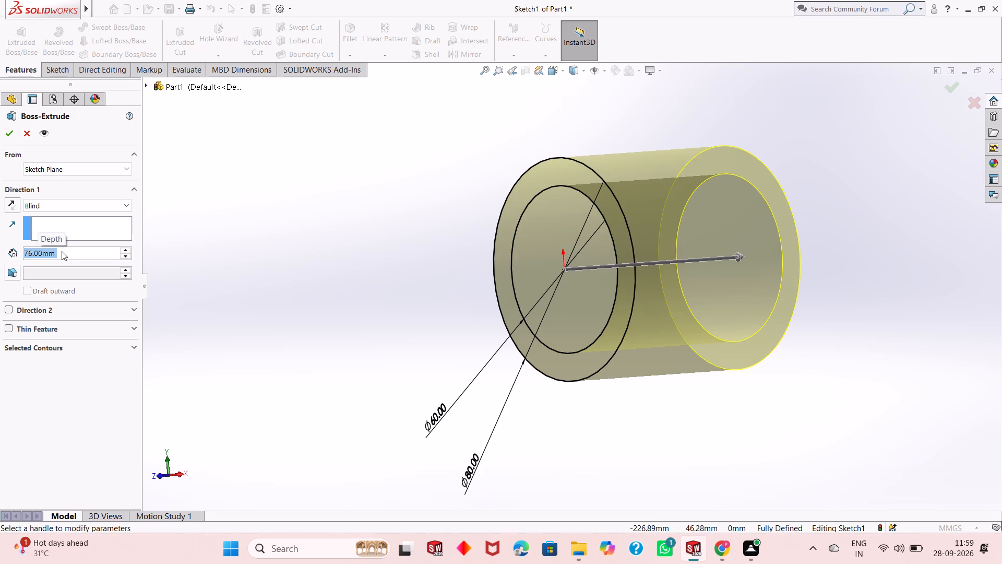
pyautogui.click(7, 136)
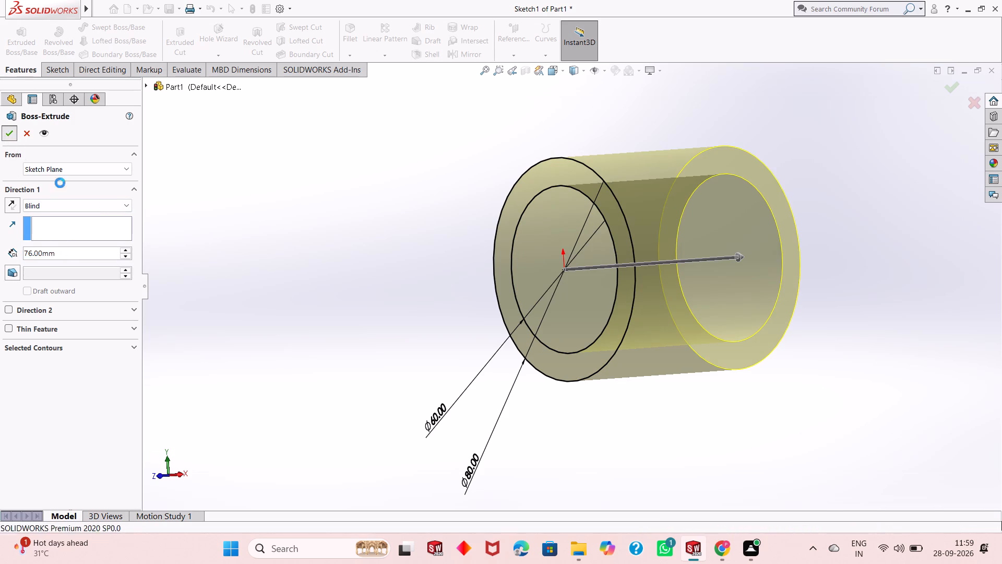
pyautogui.click(325, 291)
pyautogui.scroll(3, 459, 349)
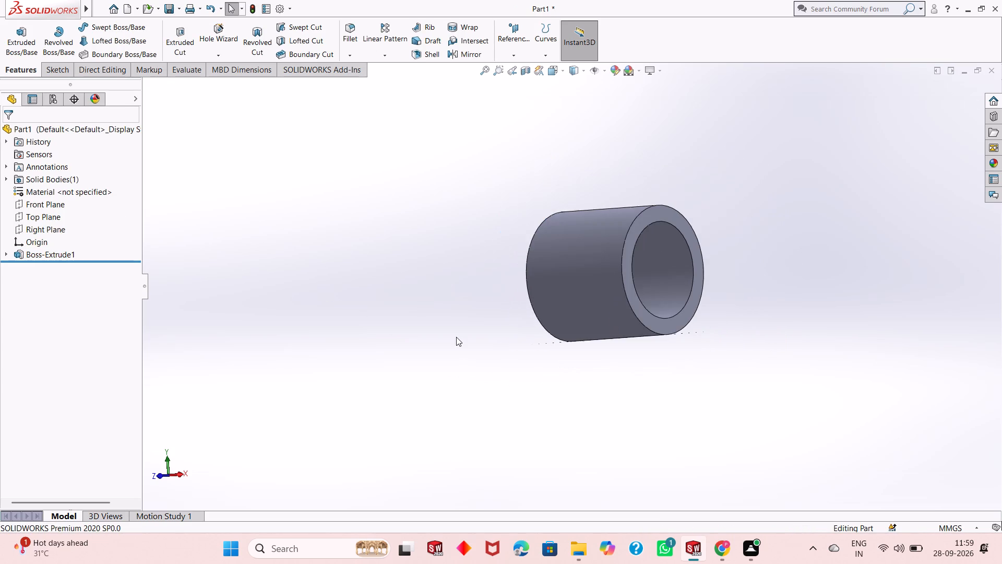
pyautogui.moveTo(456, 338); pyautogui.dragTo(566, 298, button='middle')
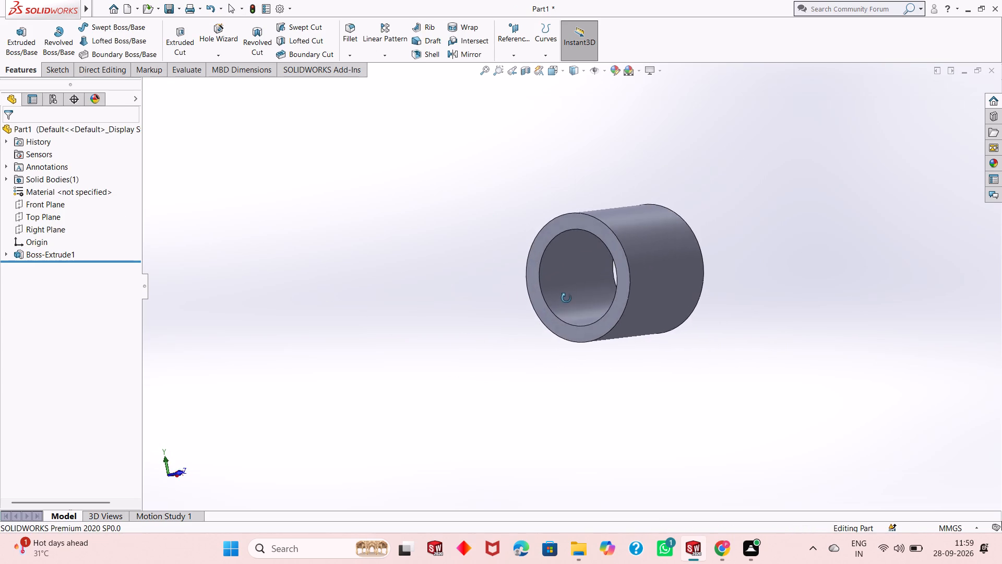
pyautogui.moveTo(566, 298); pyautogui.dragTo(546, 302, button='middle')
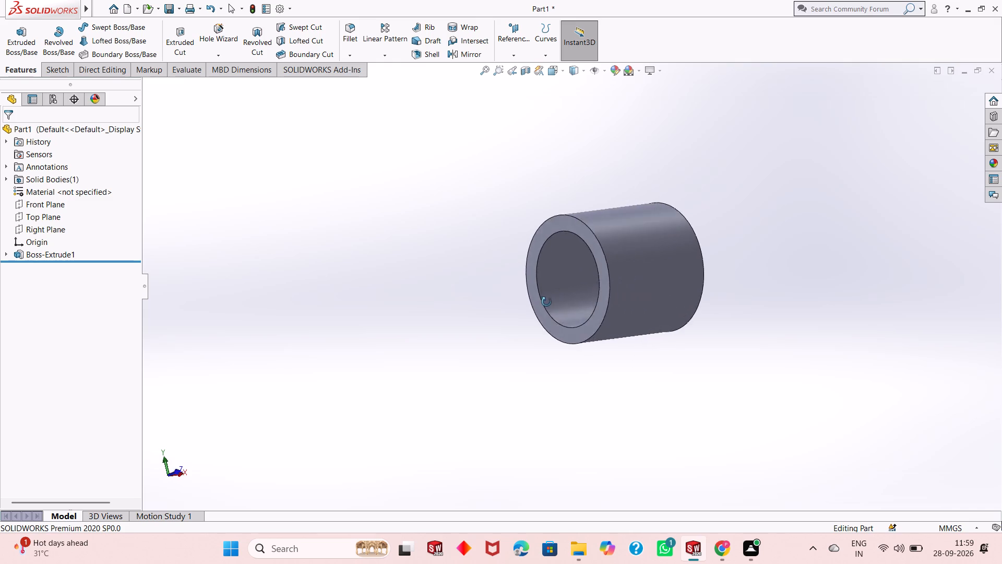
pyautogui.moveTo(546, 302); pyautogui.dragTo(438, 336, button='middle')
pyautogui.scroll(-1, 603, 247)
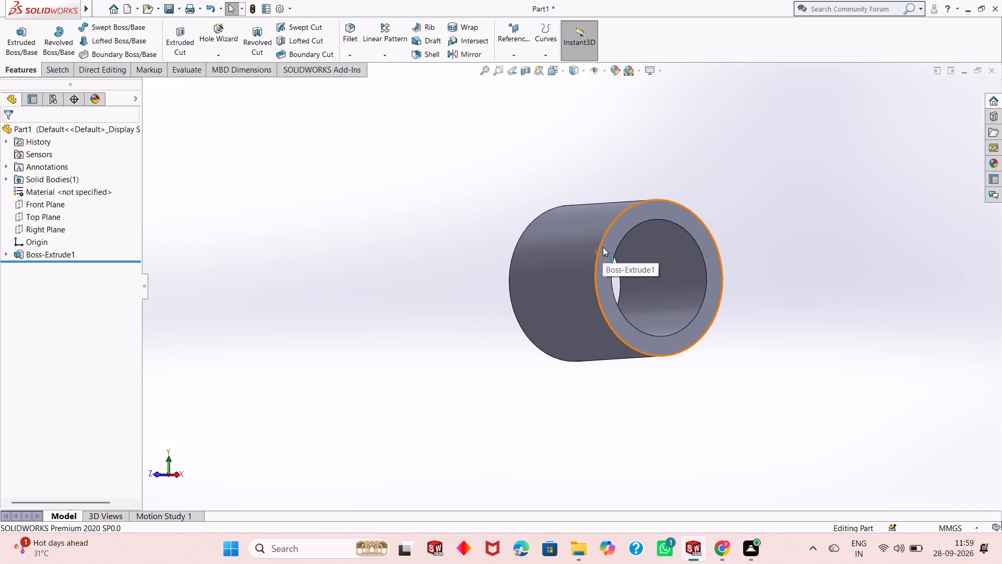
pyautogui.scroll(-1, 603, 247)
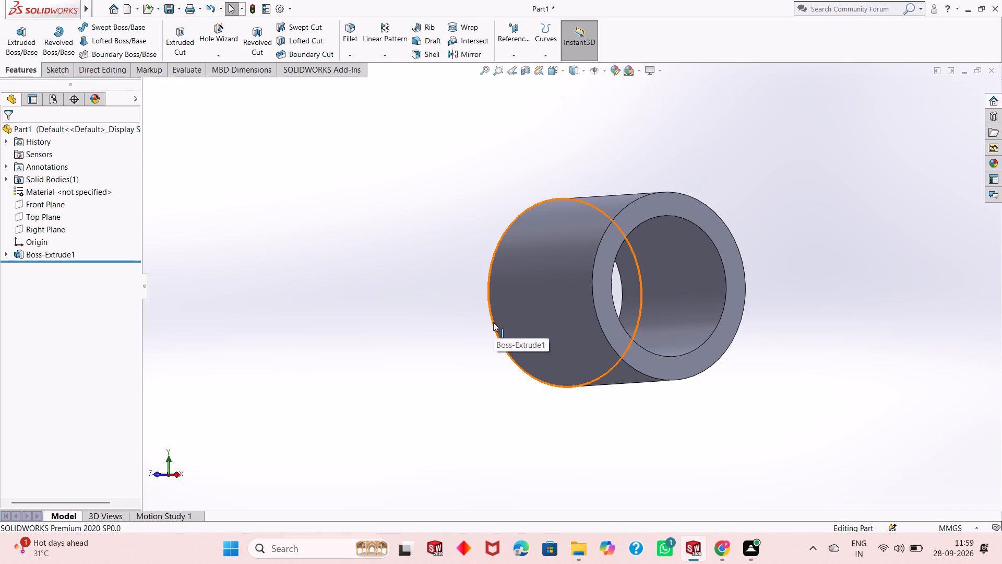
# Start a sketch on the ring-shaped end face of the hollow cylinder and view it face-on.
pyautogui.moveTo(440, 308); pyautogui.dragTo(462, 305, button='middle')
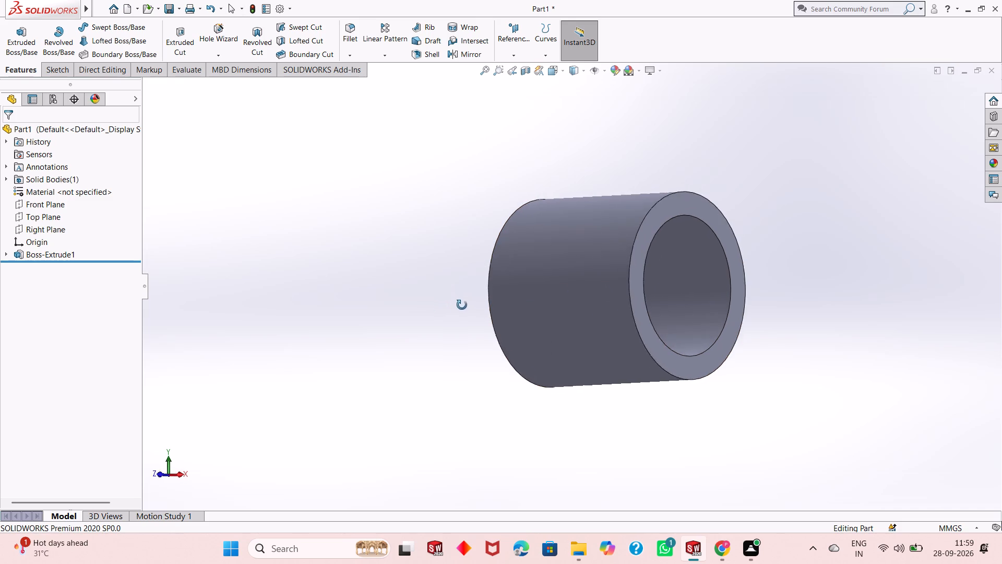
pyautogui.moveTo(462, 305); pyautogui.dragTo(592, 257, button='middle')
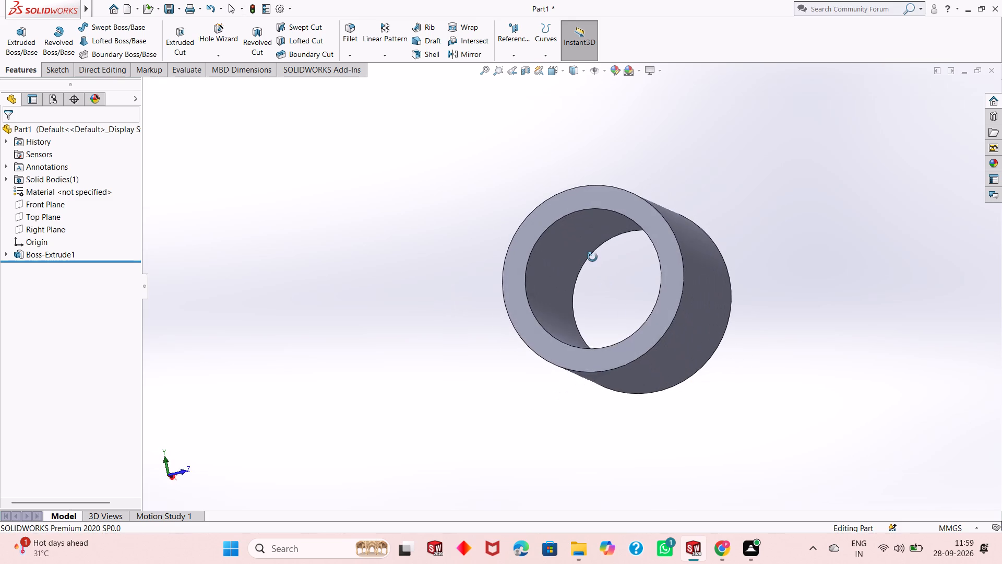
pyautogui.moveTo(592, 257); pyautogui.dragTo(592, 293, button='middle')
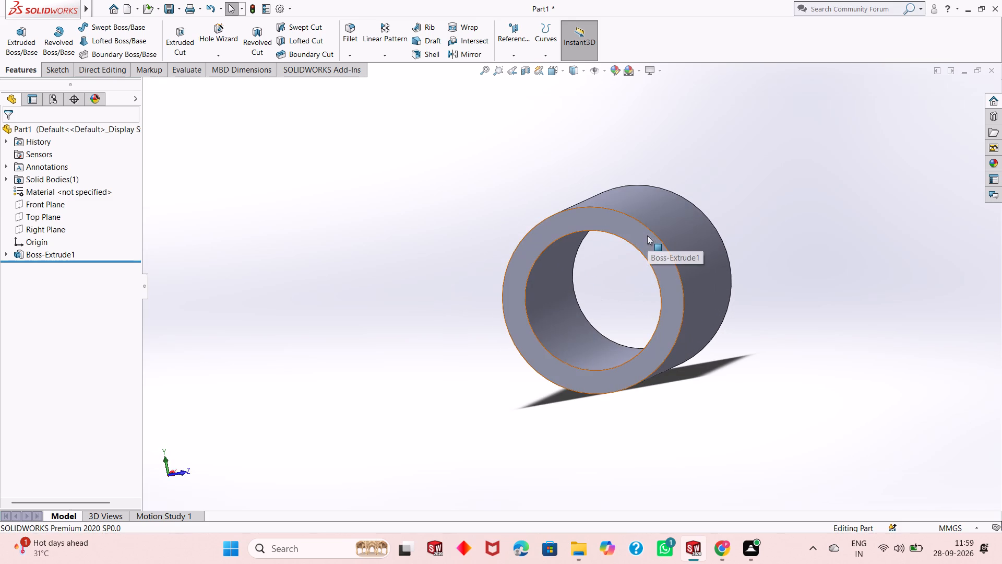
pyautogui.click(647, 237)
pyautogui.click(695, 212)
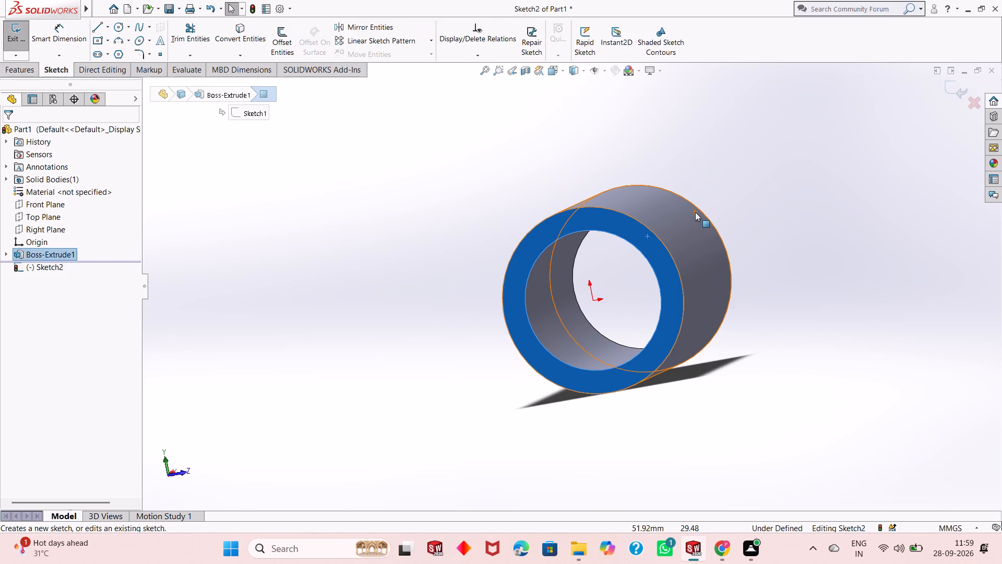
pyautogui.hotkey('ctrl', '8')
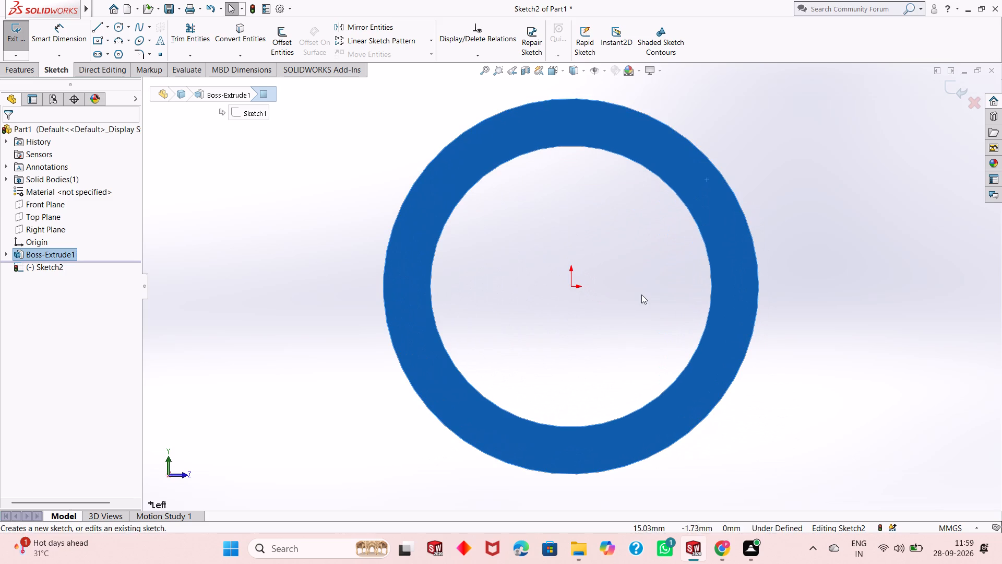
pyautogui.press('Escape')
pyautogui.scroll(2, 628, 302)
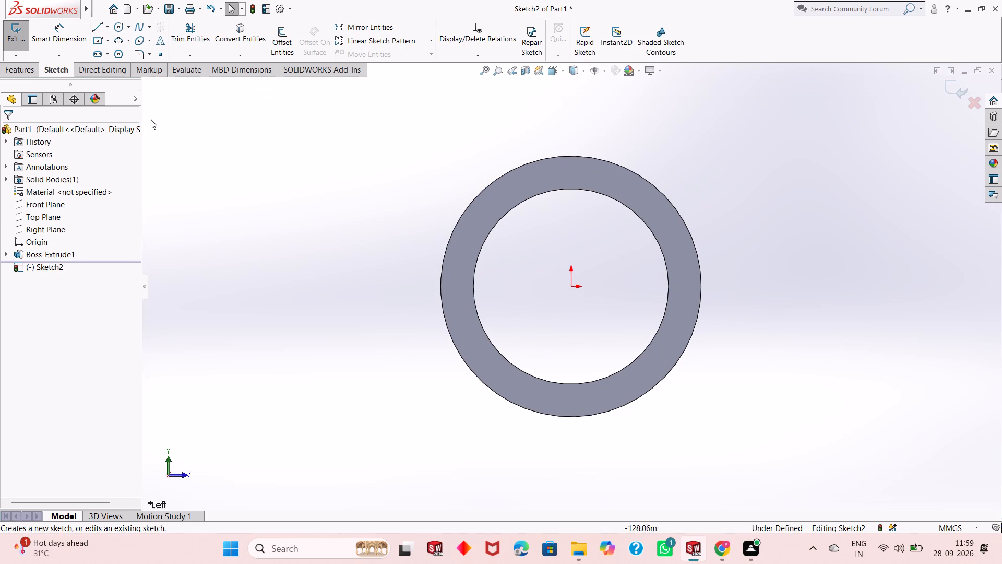
# Draw a centre rectangle on the origin around the ring, about 87 mm wide and 82 mm high.
pyautogui.click(98, 41)
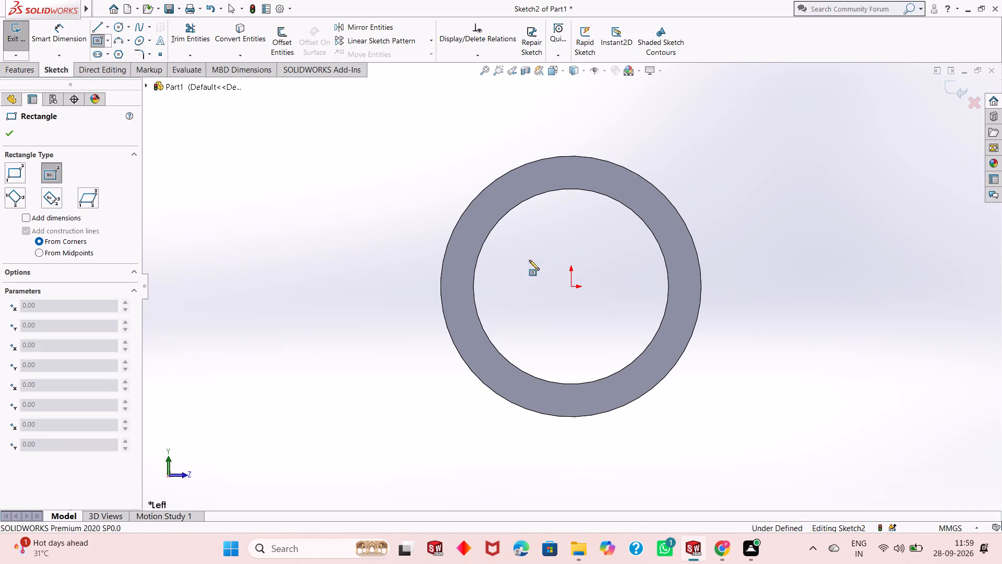
pyautogui.click(570, 289)
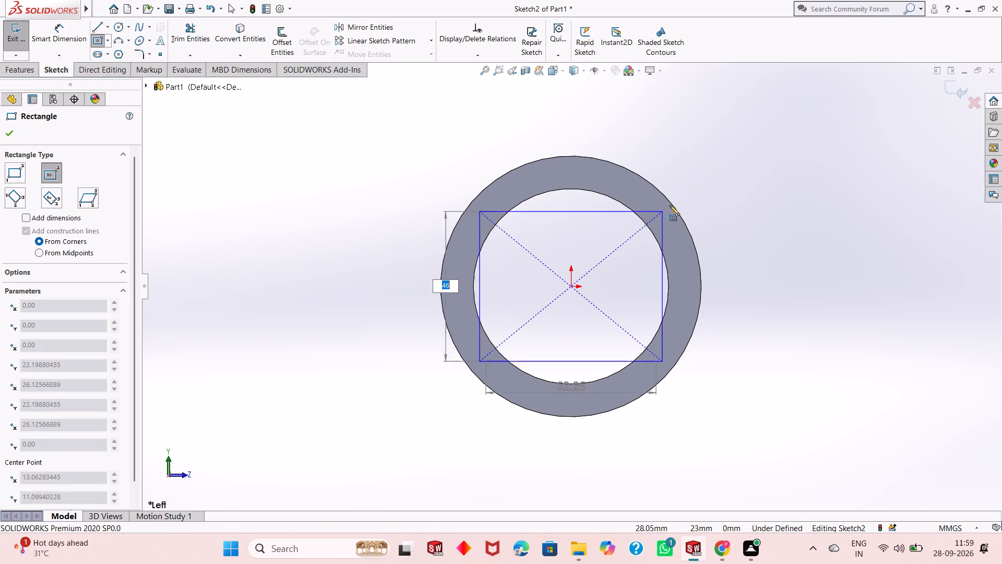
pyautogui.click(712, 152)
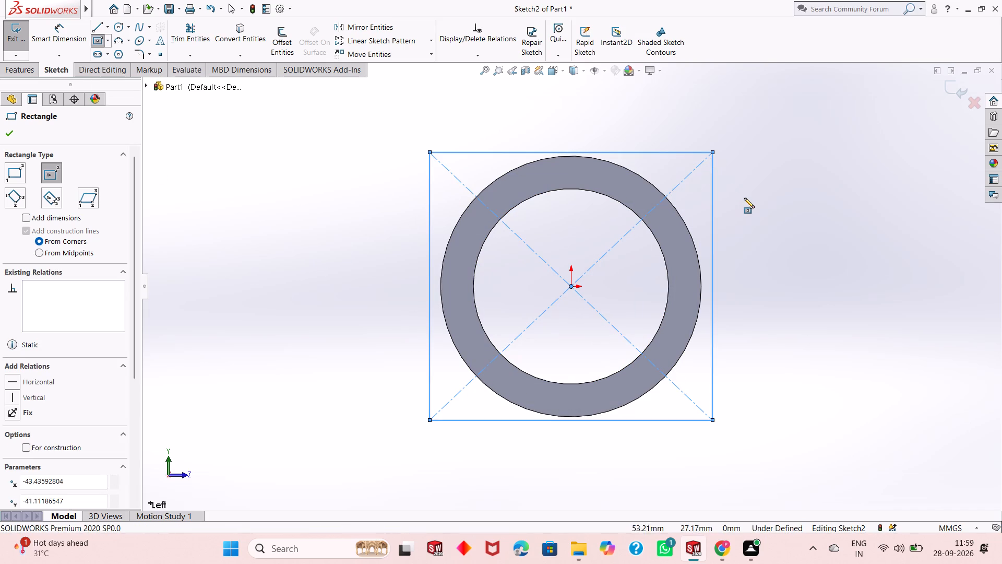
pyautogui.rightClick(744, 198)
pyautogui.click(759, 202)
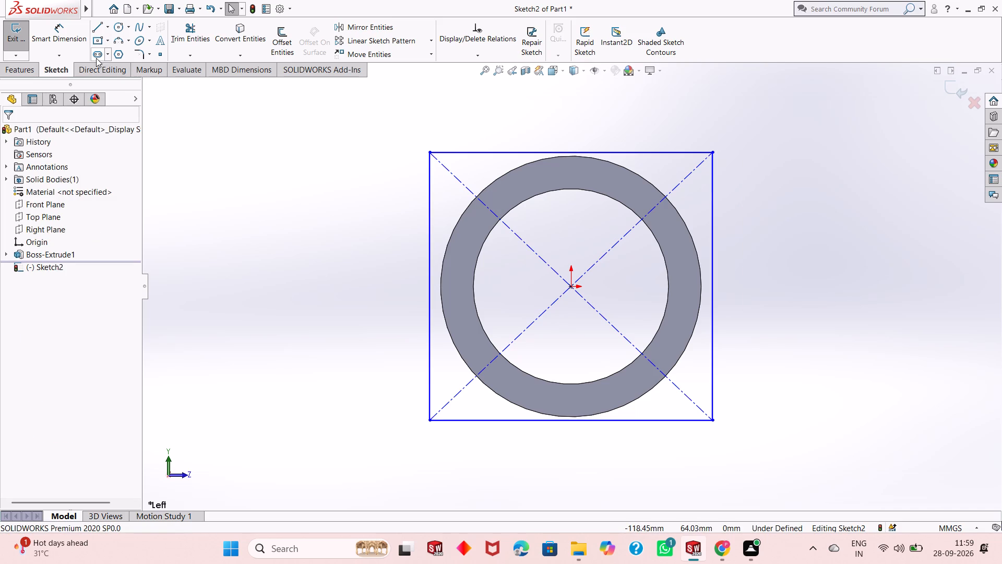
# Dimension the rectangle's height and width as 90 mm each.
pyautogui.click(73, 38)
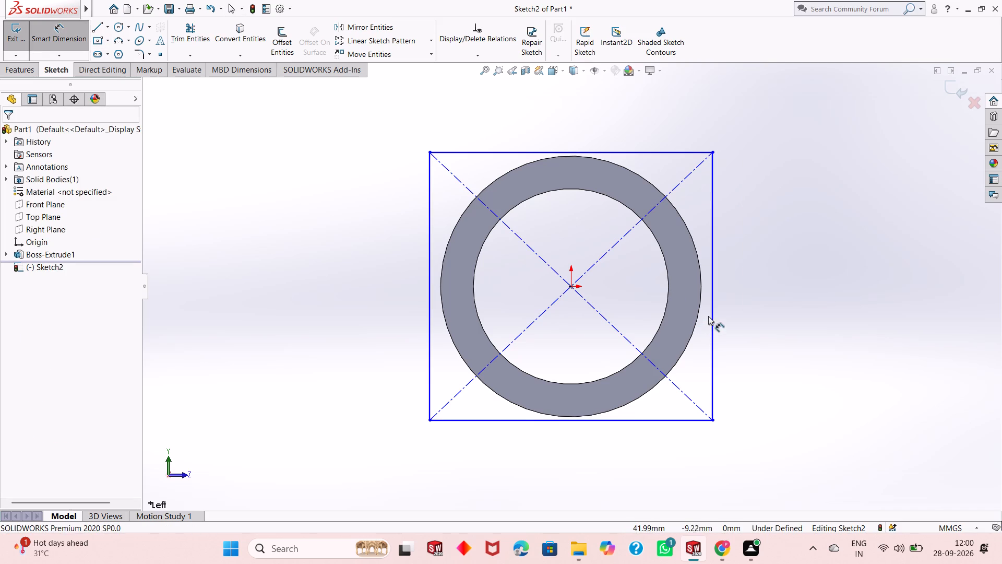
pyautogui.click(710, 314)
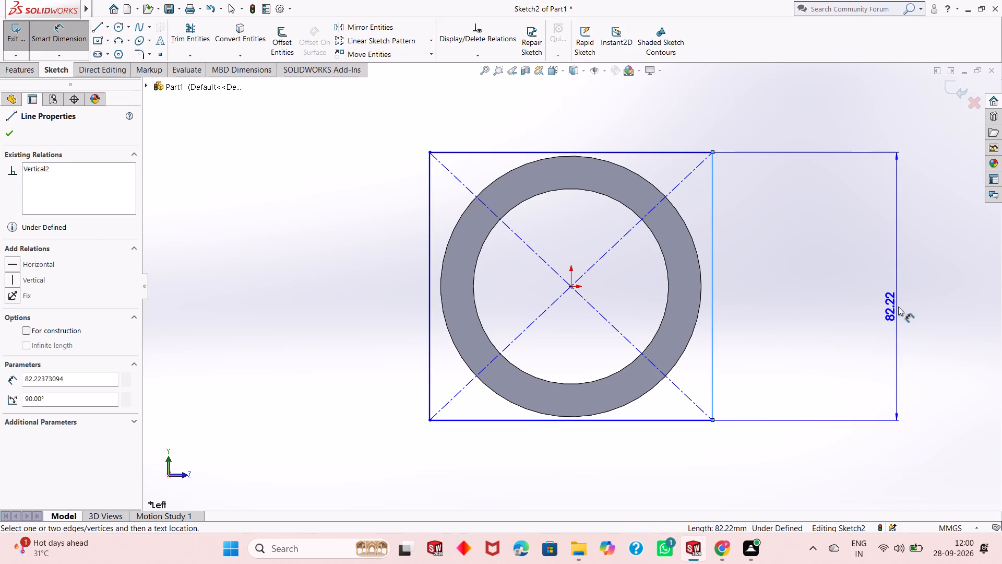
pyautogui.click(901, 307)
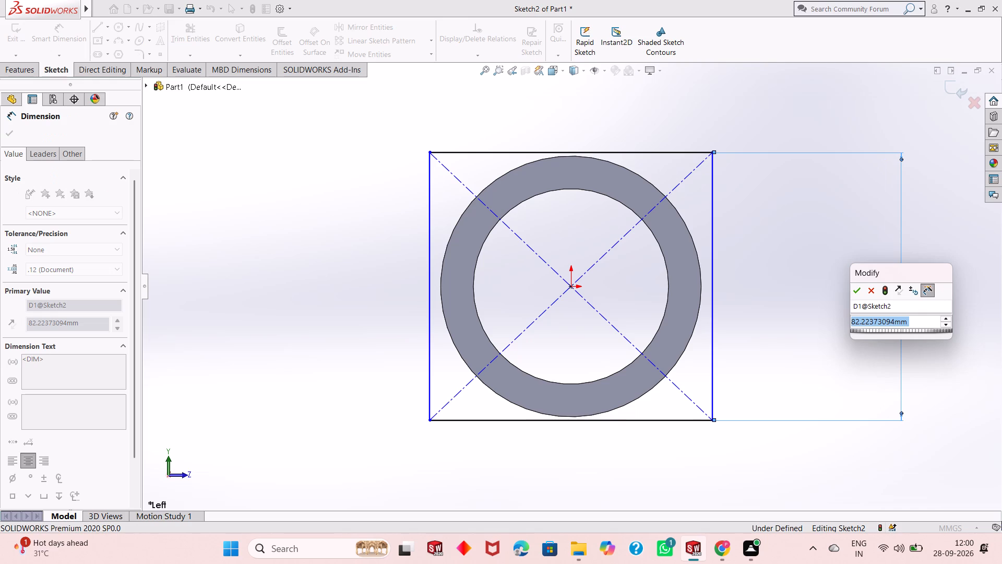
pyautogui.write('90')
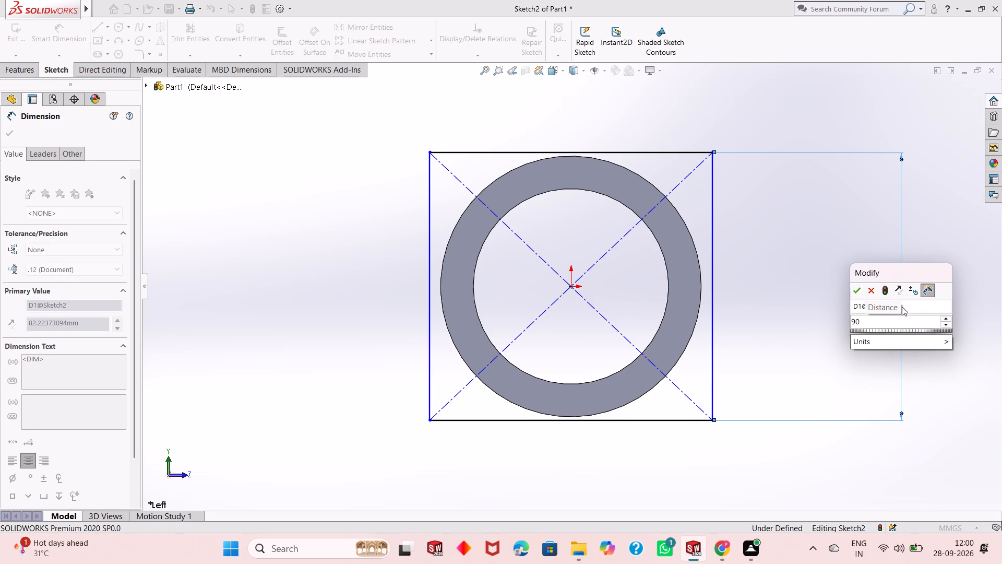
pyautogui.press('Return')
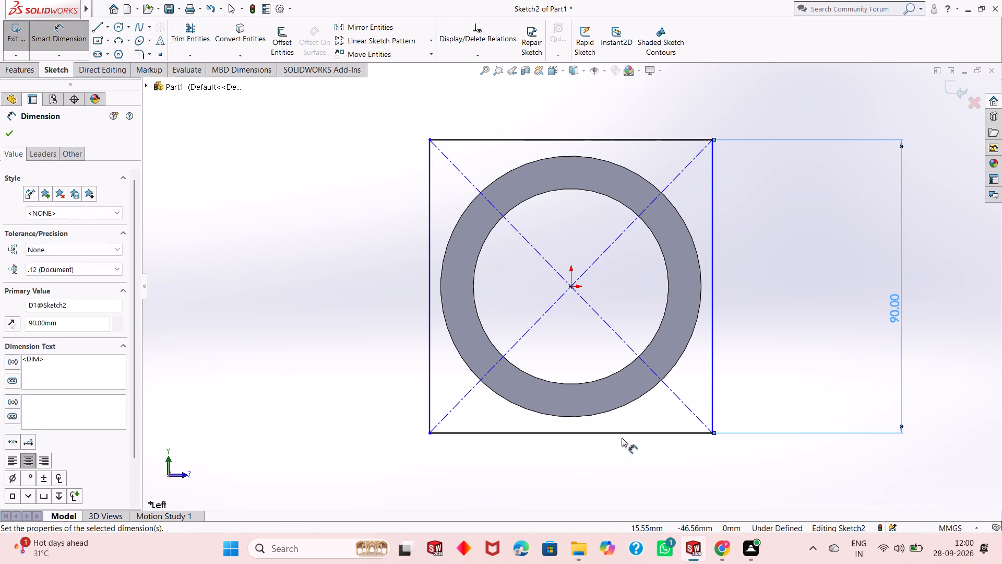
pyautogui.click(622, 435)
pyautogui.click(624, 471)
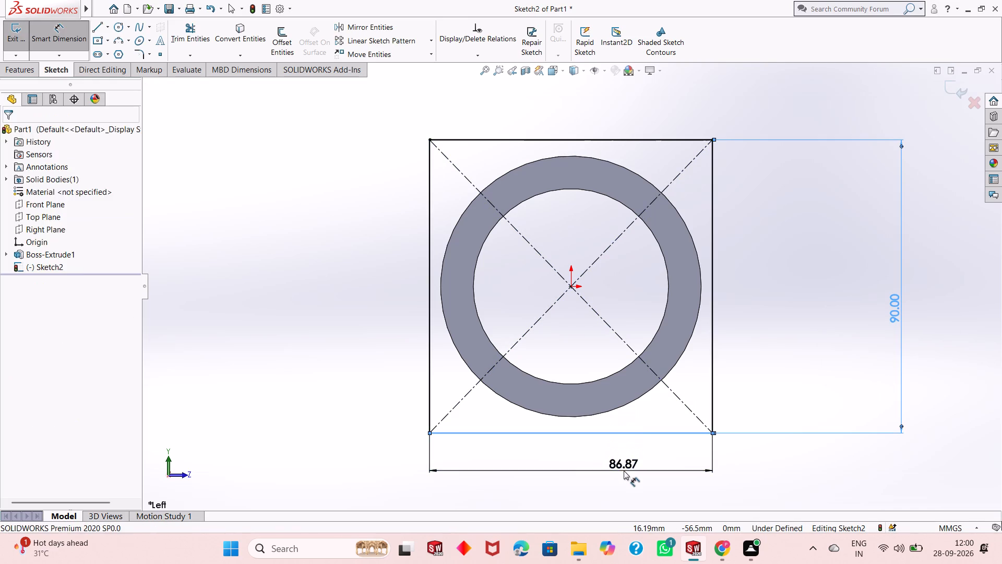
pyautogui.write('90')
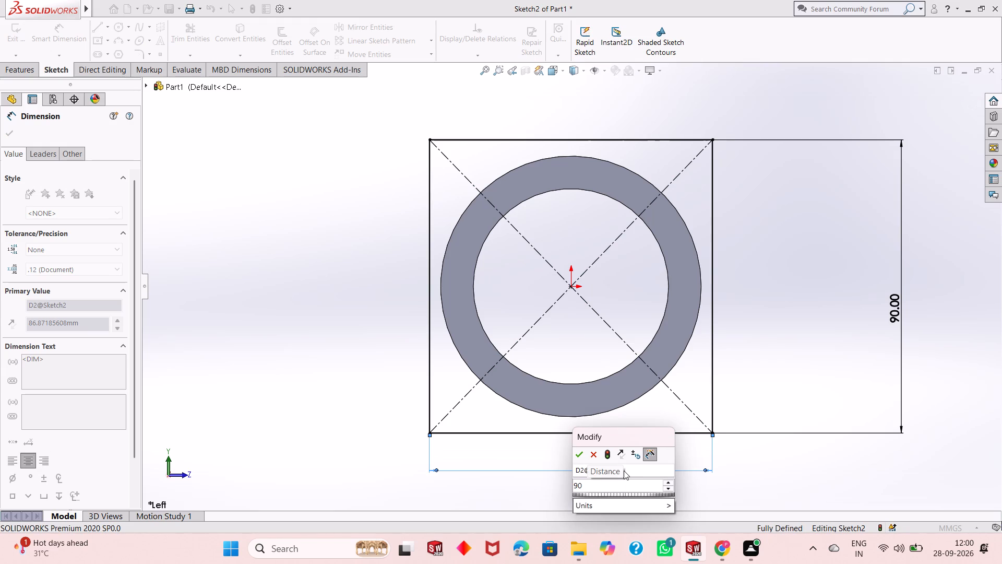
pyautogui.press('Return')
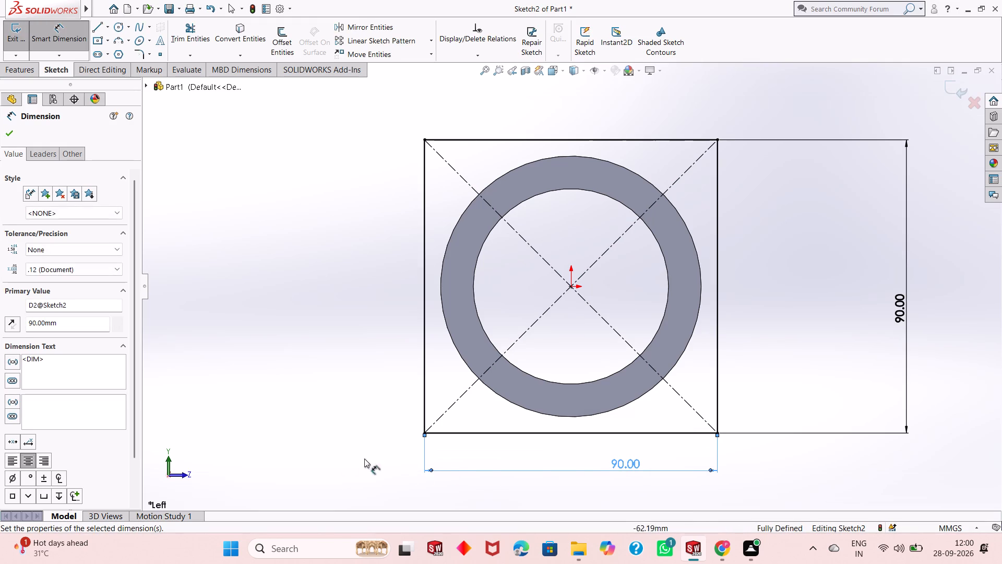
pyautogui.rightClick(249, 253)
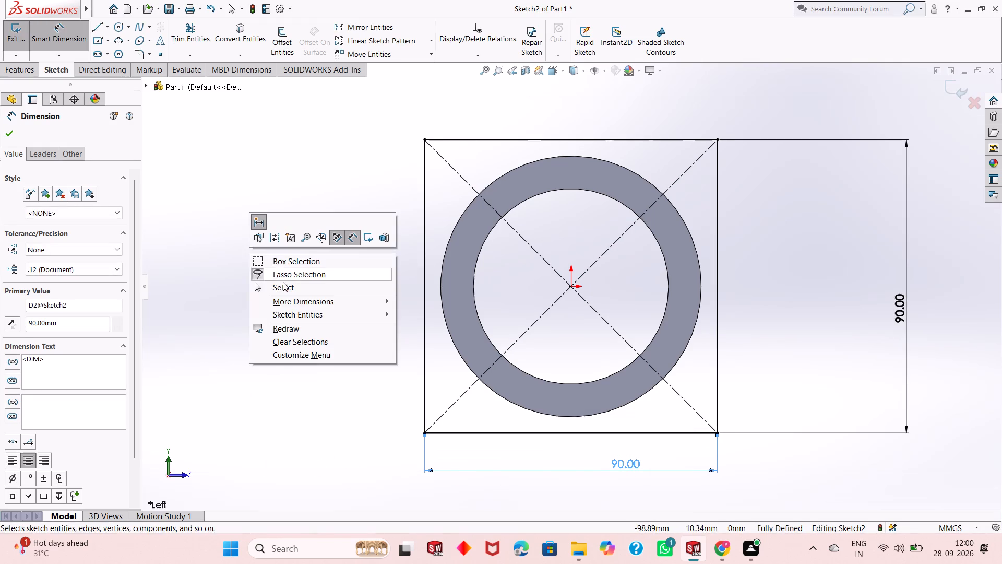
pyautogui.click(288, 287)
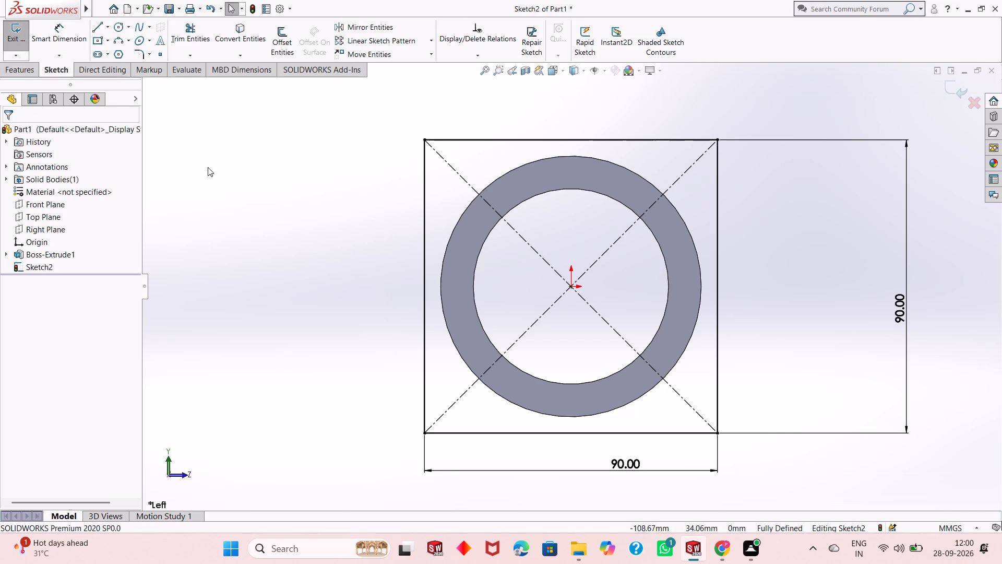
# Apply 10 mm sketch fillets to all four corners of the square.
pyautogui.click(144, 52)
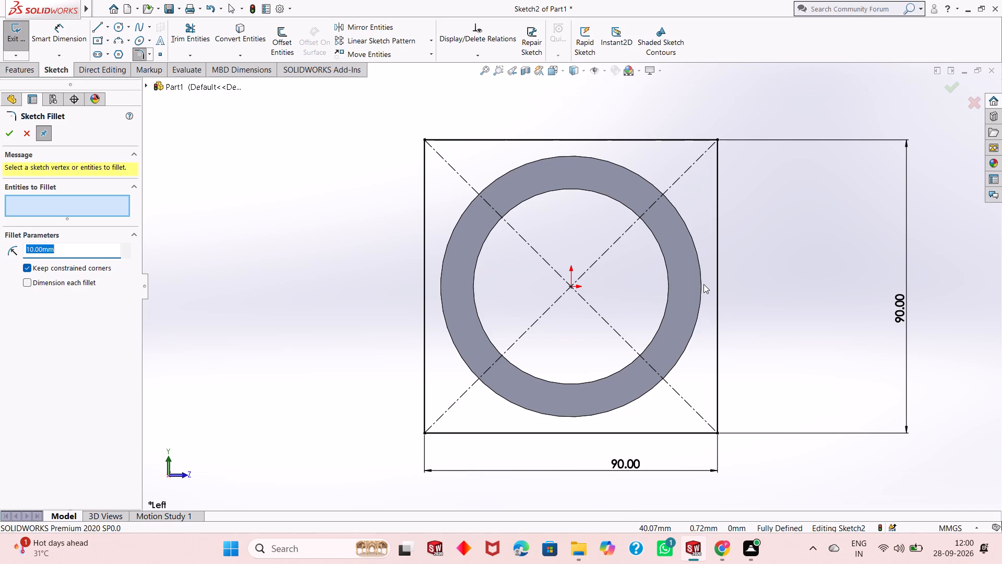
pyautogui.click(427, 142)
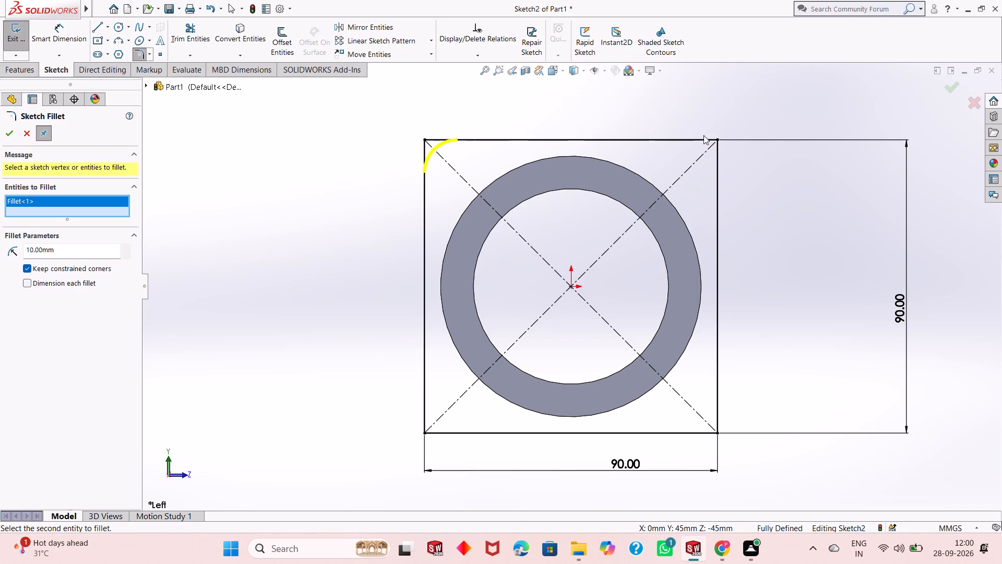
pyautogui.click(717, 138)
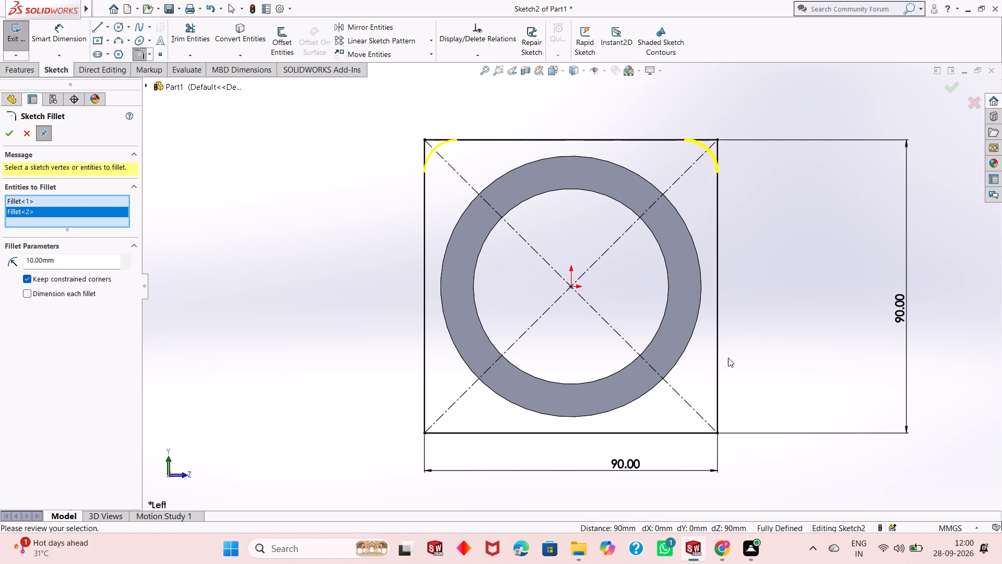
pyautogui.click(718, 431)
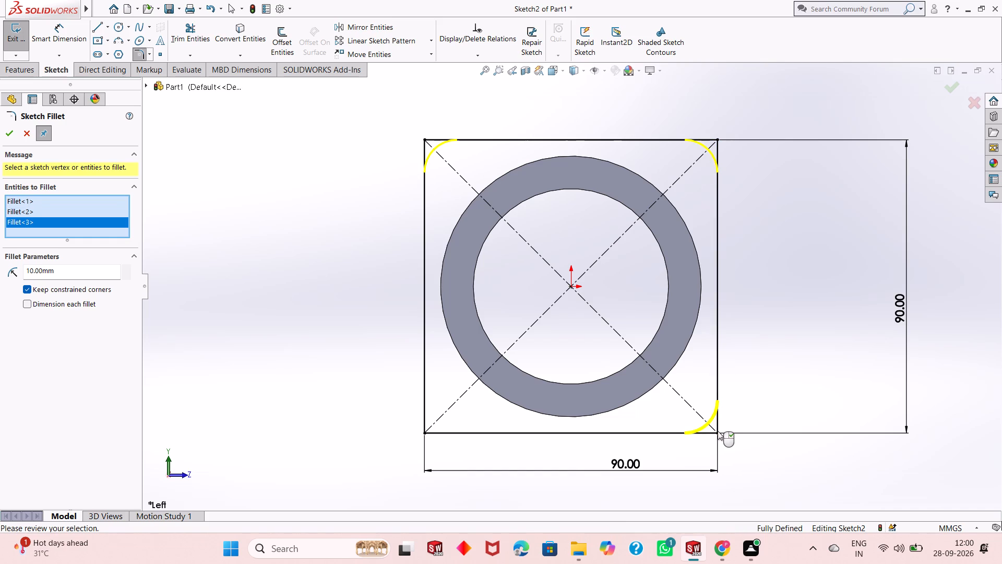
pyautogui.click(424, 431)
pyautogui.click(7, 129)
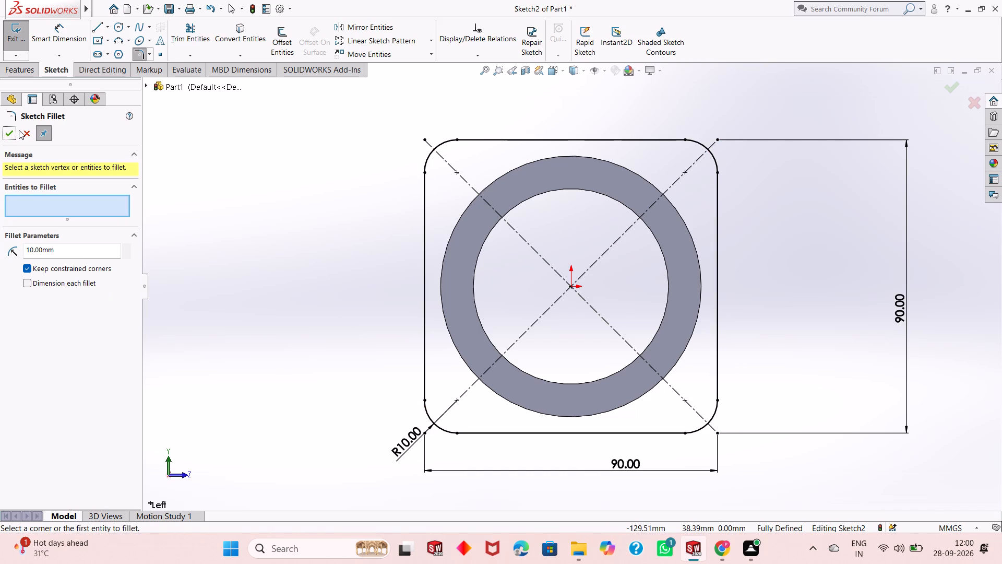
pyautogui.click(4, 131)
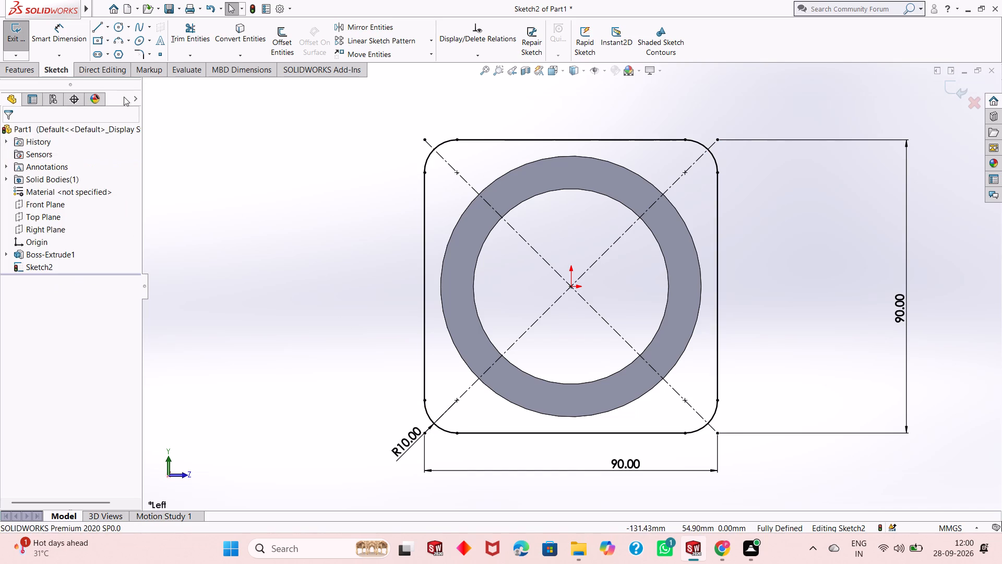
# Draw two circles with radii of about 6 mm, centred on the fillet centres of the square's two upper corners.
pyautogui.click(120, 30)
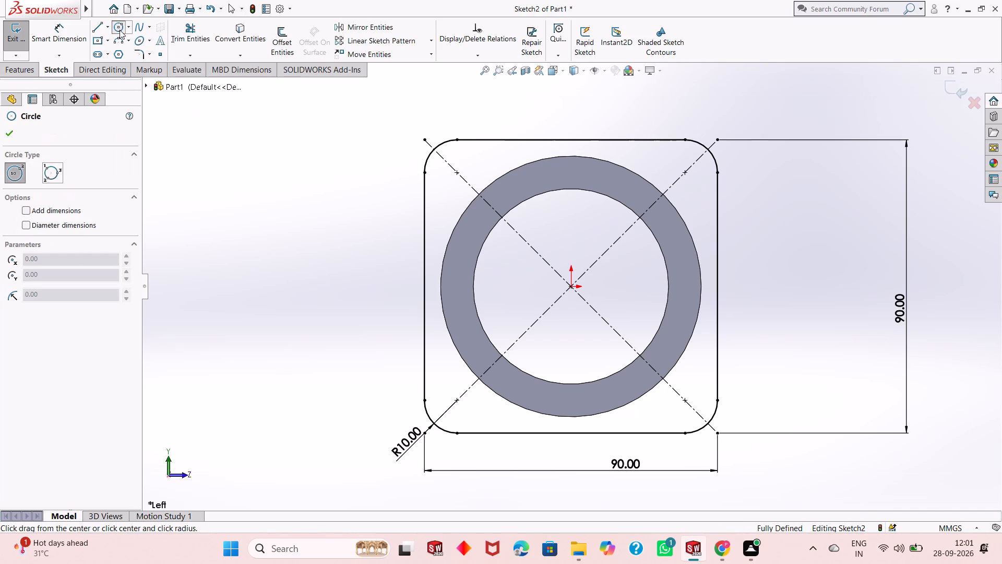
pyautogui.click(457, 174)
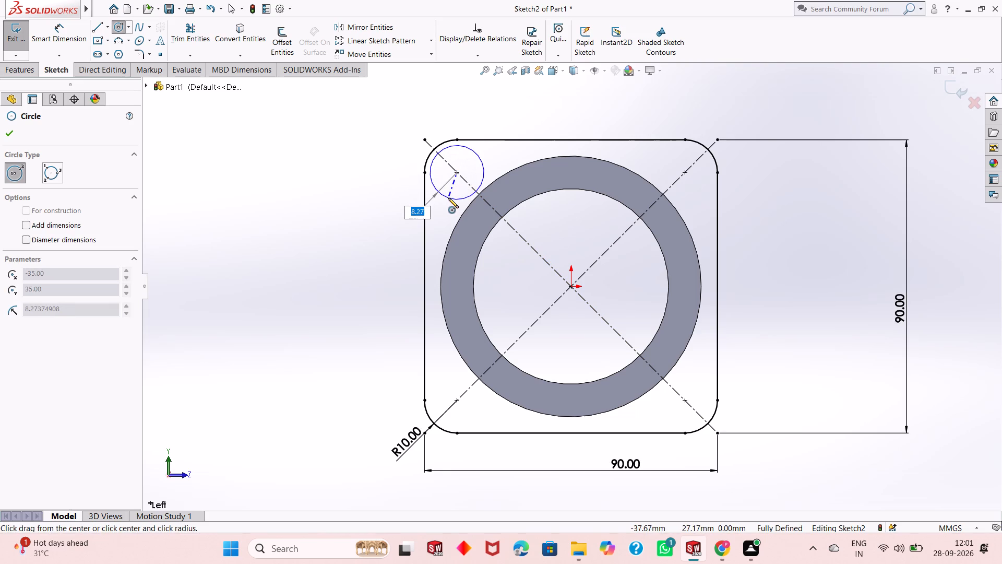
pyautogui.click(453, 191)
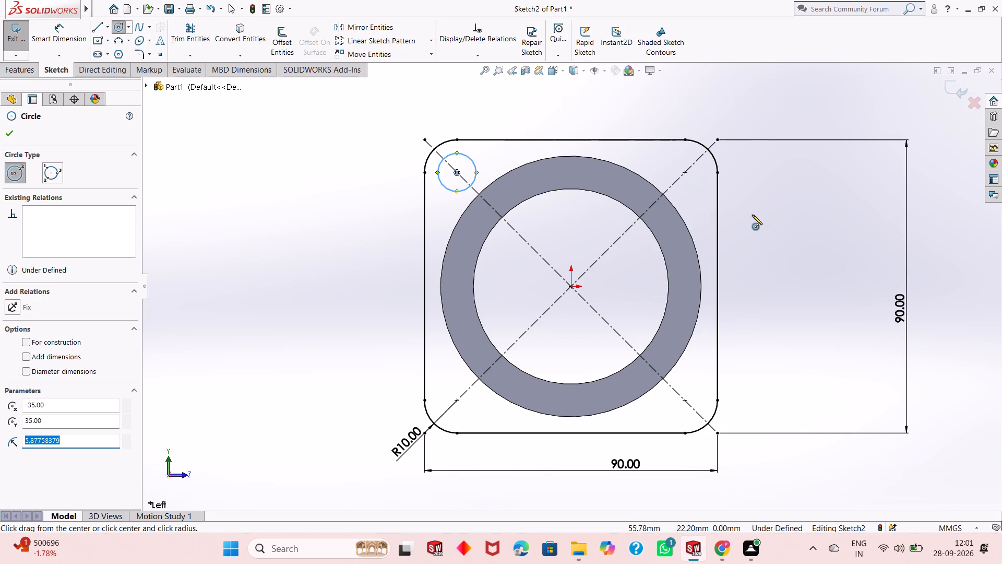
pyautogui.click(688, 174)
pyautogui.click(690, 191)
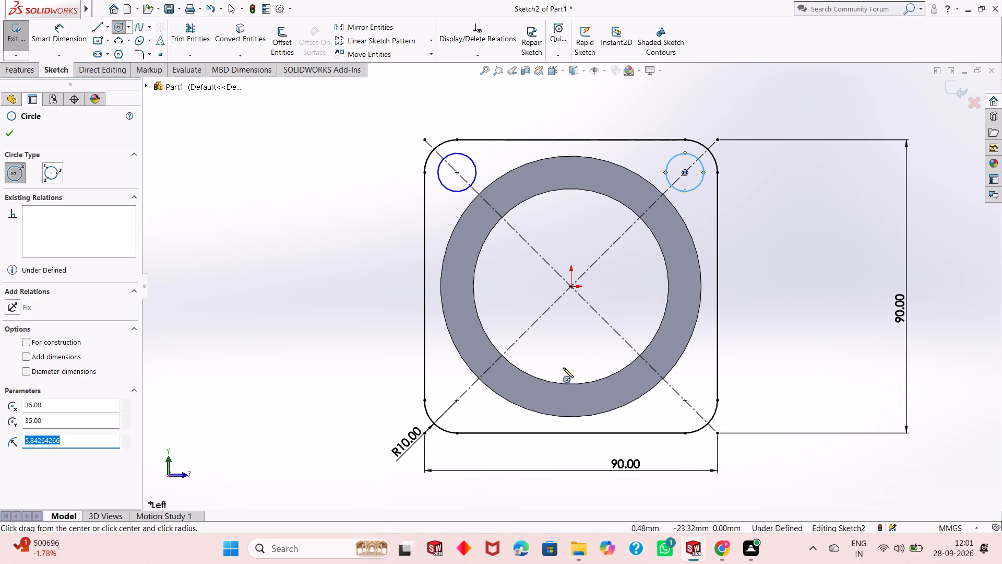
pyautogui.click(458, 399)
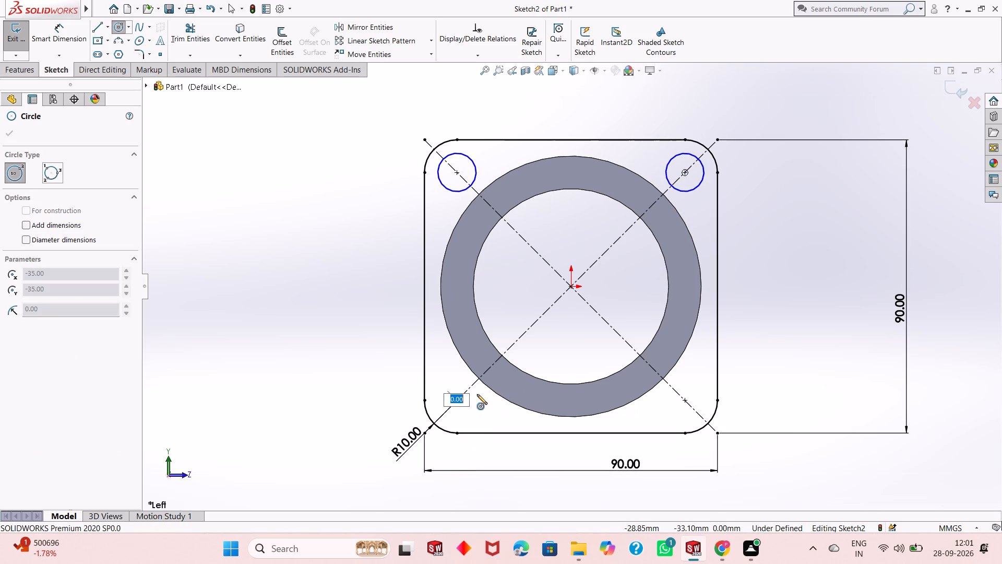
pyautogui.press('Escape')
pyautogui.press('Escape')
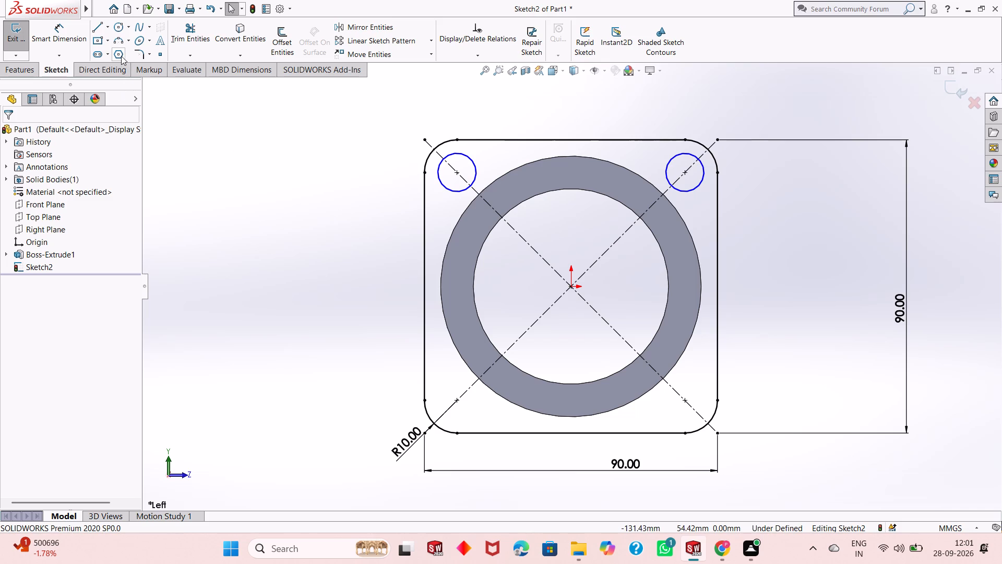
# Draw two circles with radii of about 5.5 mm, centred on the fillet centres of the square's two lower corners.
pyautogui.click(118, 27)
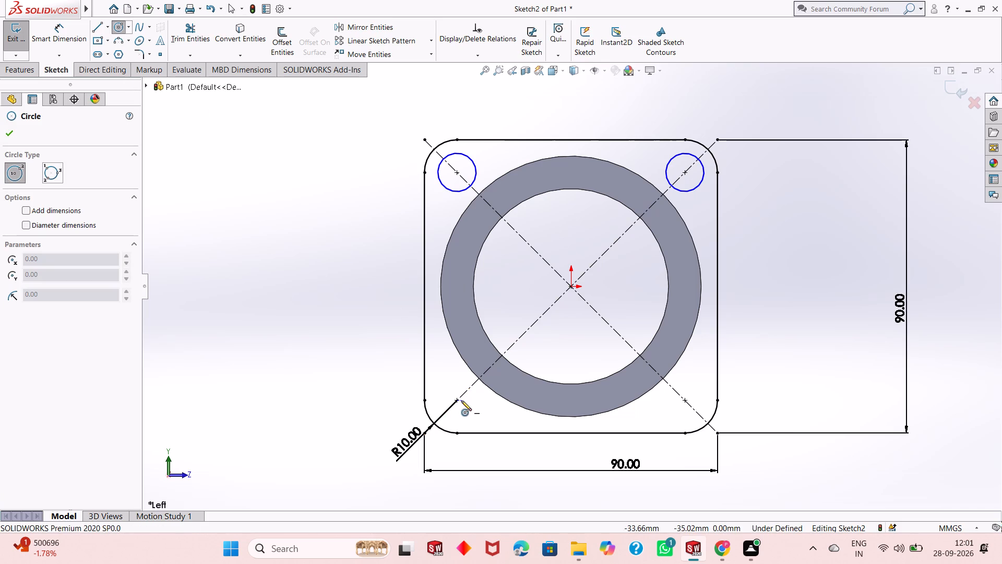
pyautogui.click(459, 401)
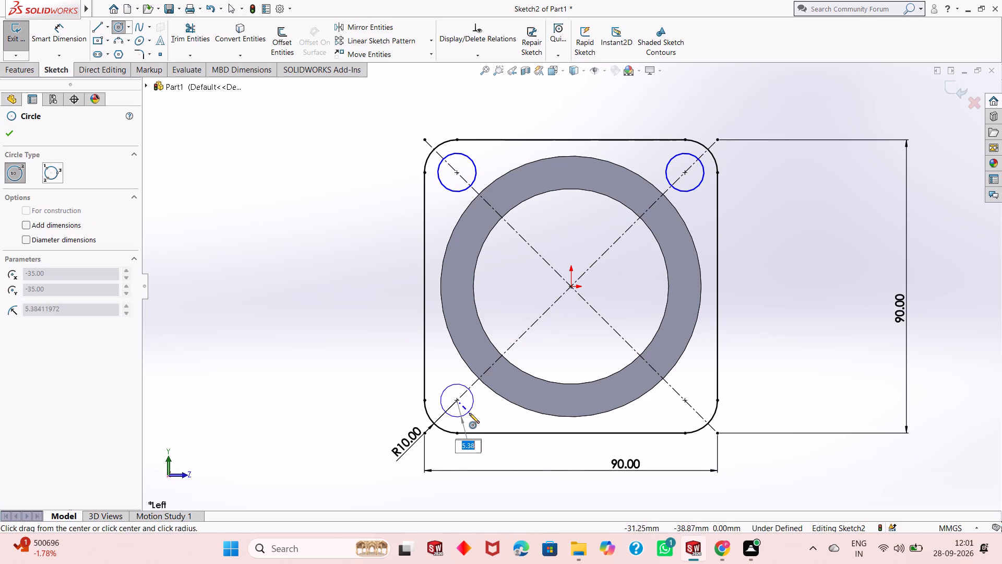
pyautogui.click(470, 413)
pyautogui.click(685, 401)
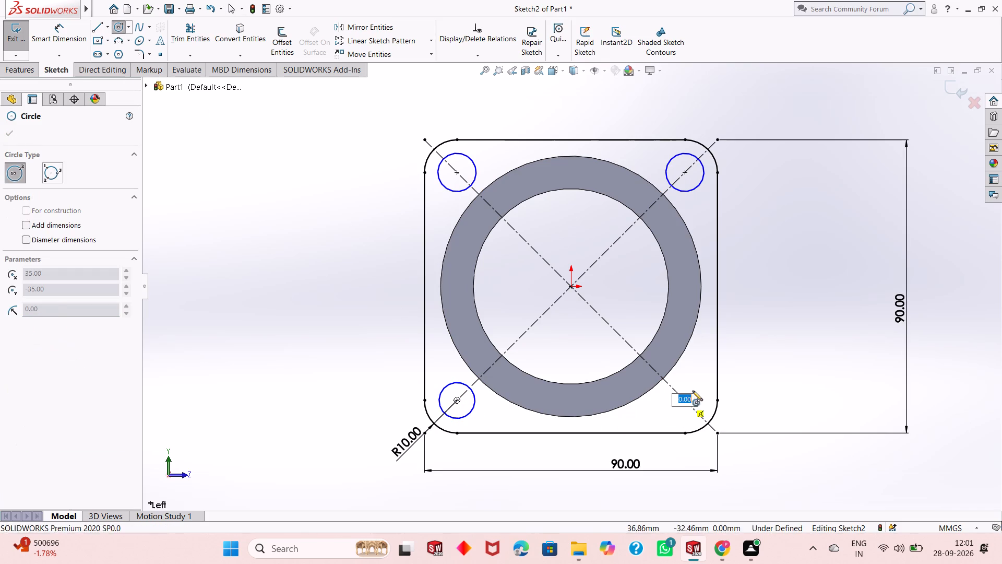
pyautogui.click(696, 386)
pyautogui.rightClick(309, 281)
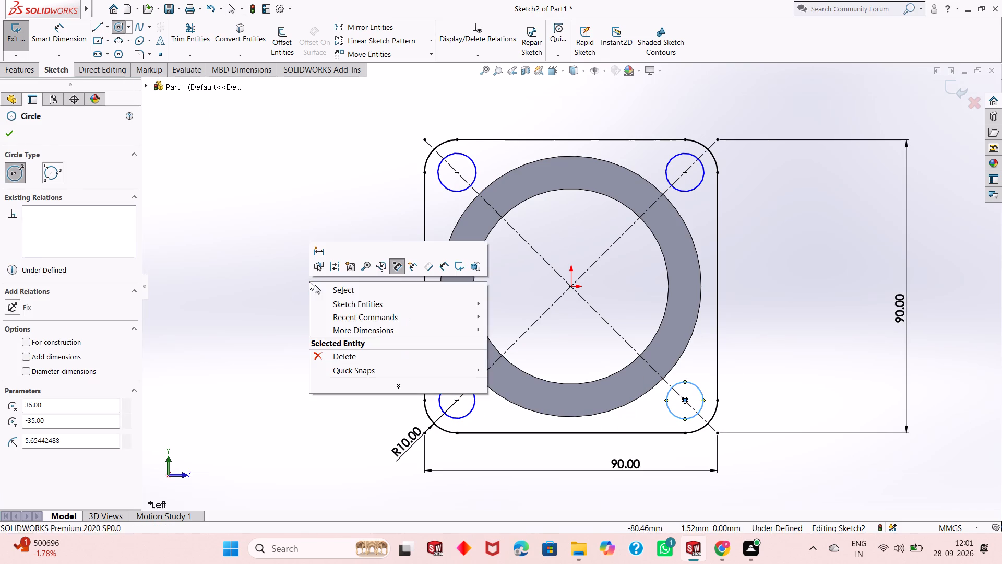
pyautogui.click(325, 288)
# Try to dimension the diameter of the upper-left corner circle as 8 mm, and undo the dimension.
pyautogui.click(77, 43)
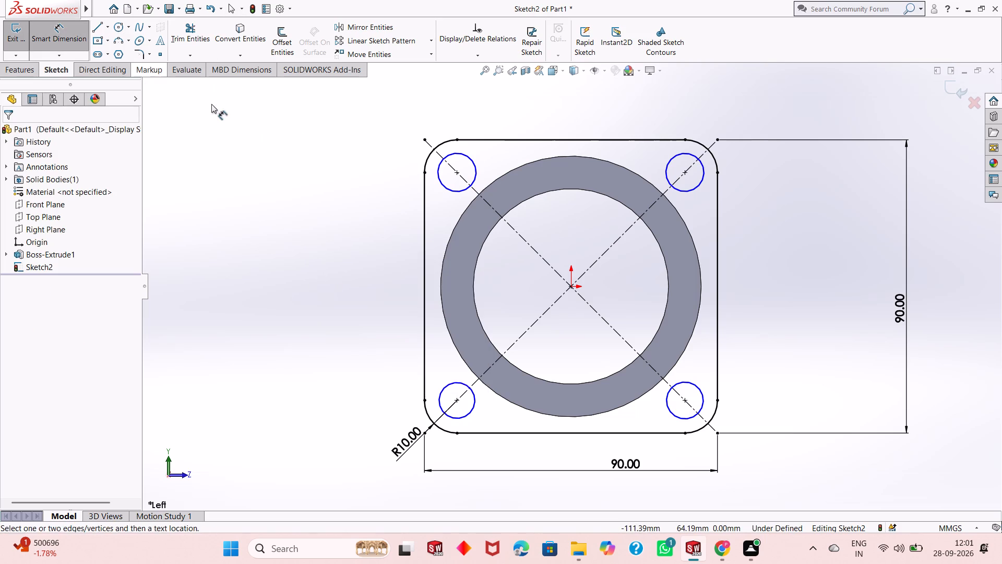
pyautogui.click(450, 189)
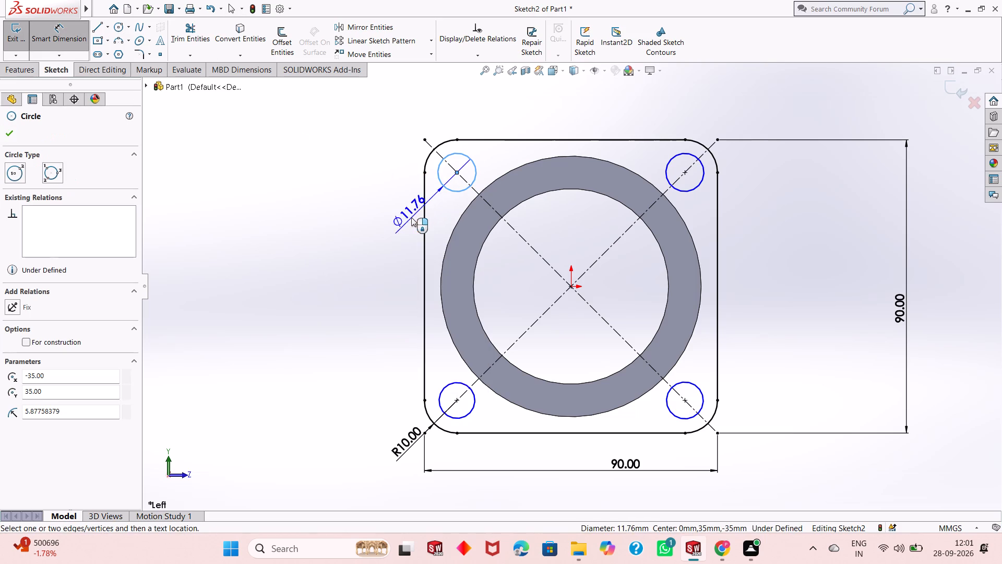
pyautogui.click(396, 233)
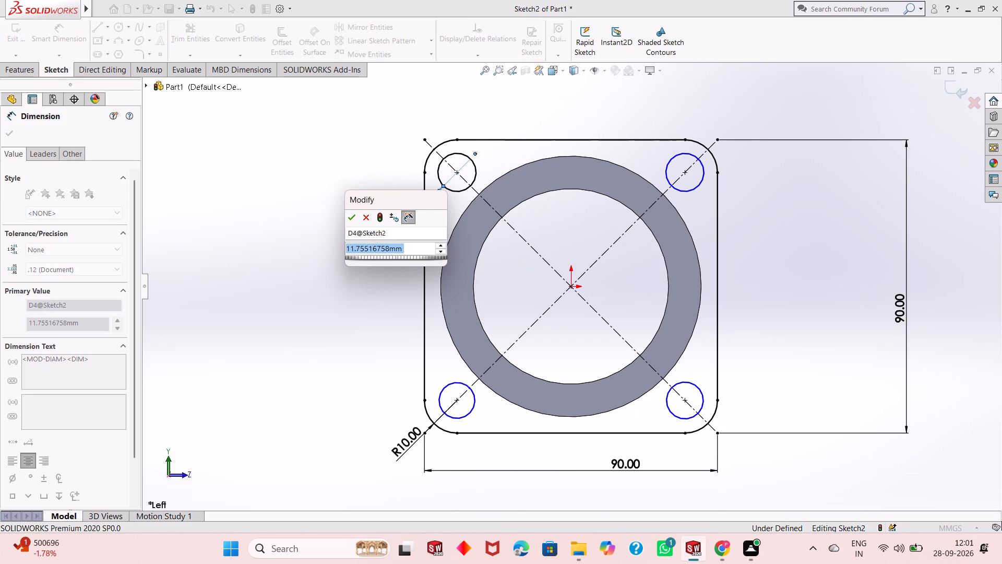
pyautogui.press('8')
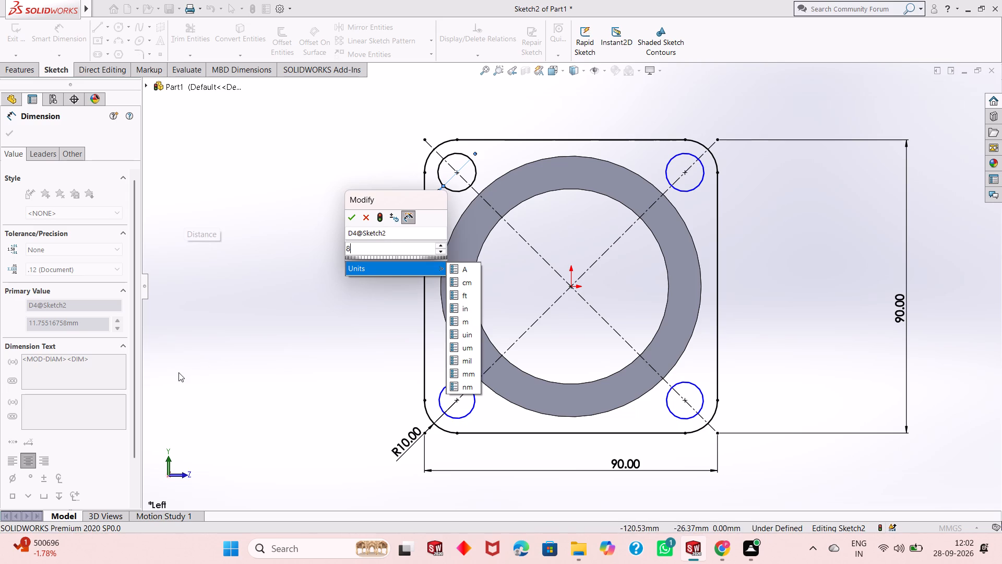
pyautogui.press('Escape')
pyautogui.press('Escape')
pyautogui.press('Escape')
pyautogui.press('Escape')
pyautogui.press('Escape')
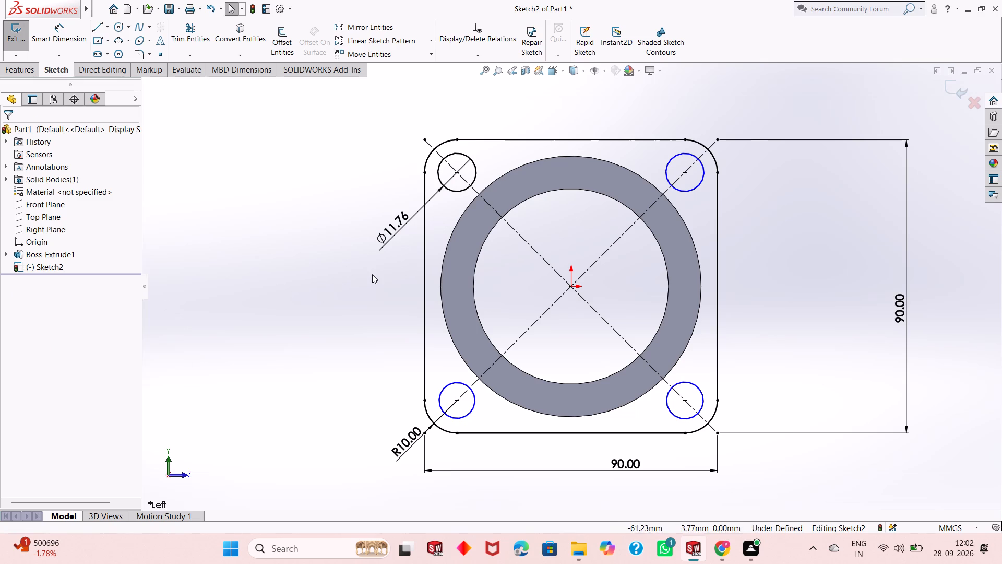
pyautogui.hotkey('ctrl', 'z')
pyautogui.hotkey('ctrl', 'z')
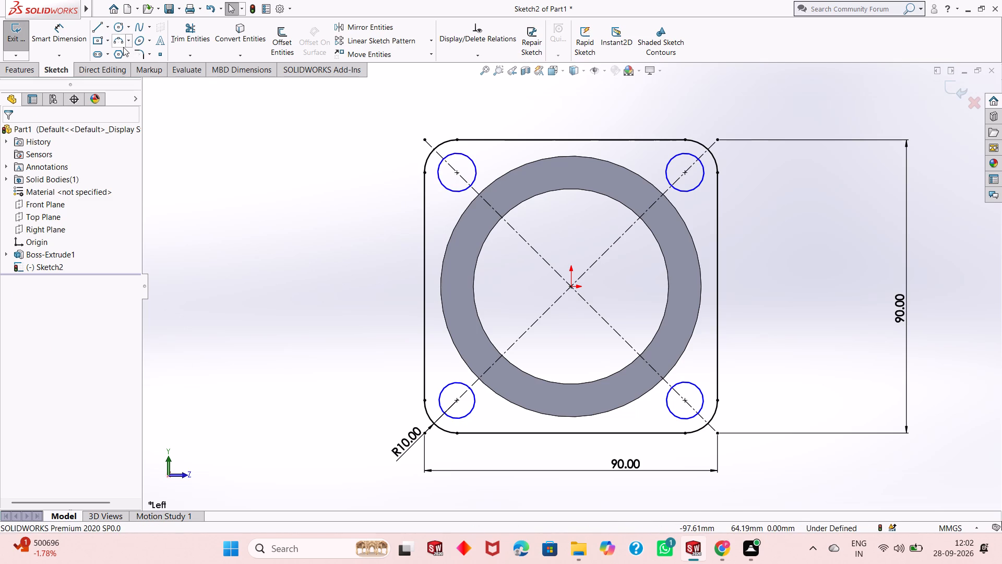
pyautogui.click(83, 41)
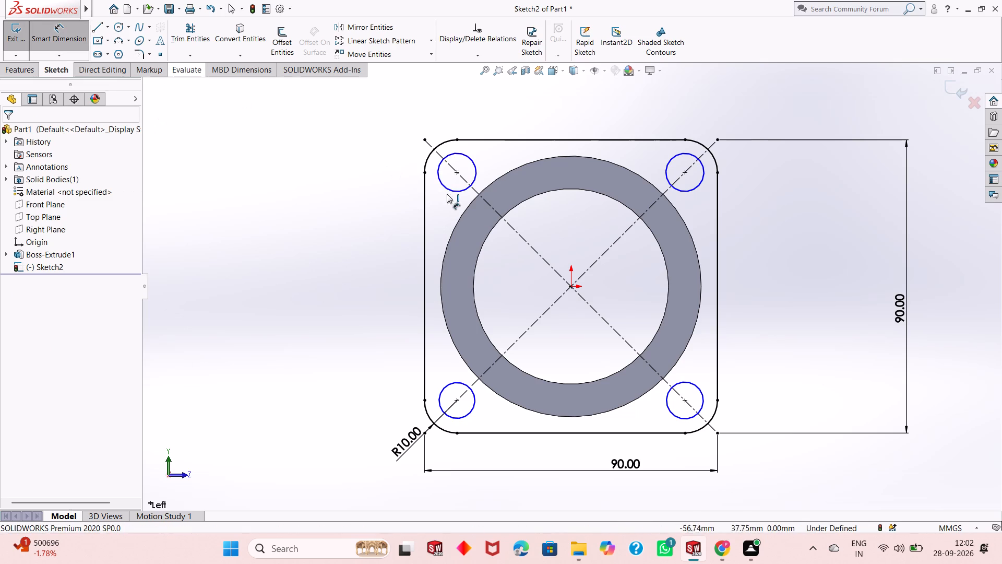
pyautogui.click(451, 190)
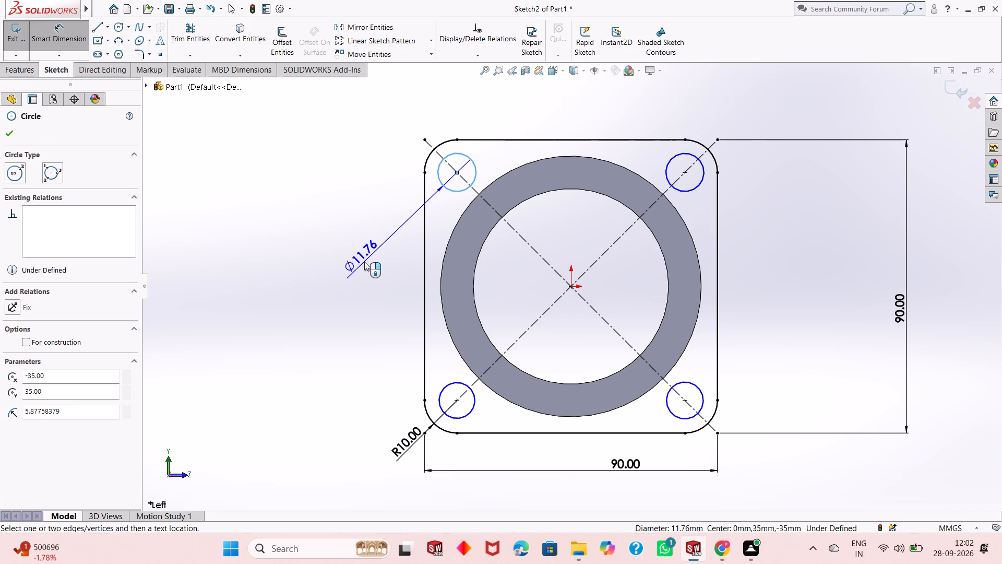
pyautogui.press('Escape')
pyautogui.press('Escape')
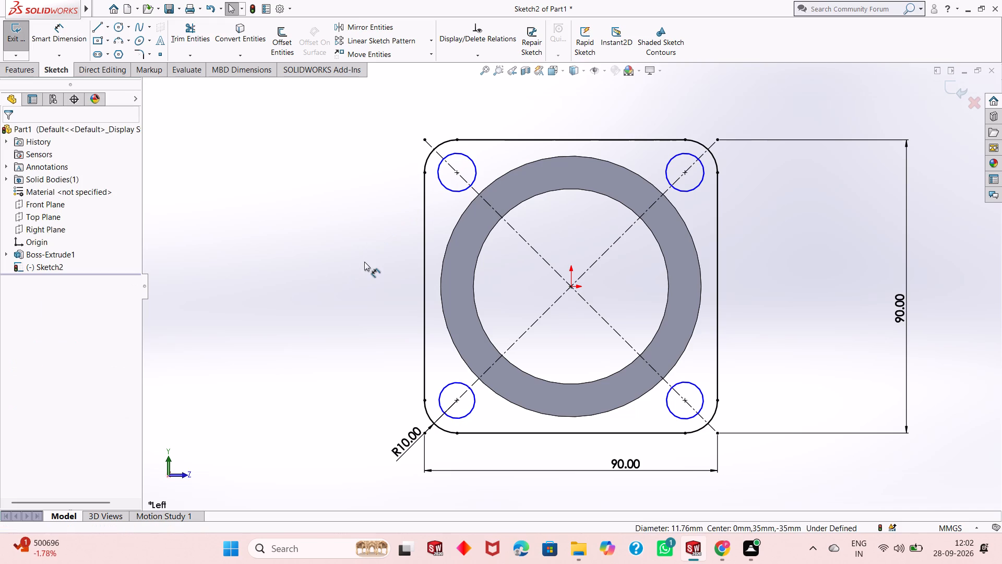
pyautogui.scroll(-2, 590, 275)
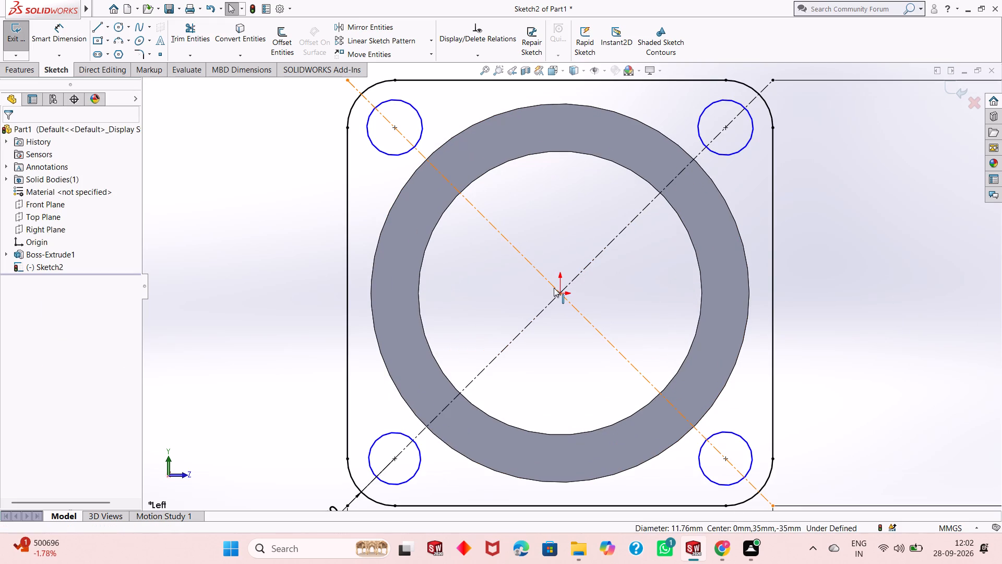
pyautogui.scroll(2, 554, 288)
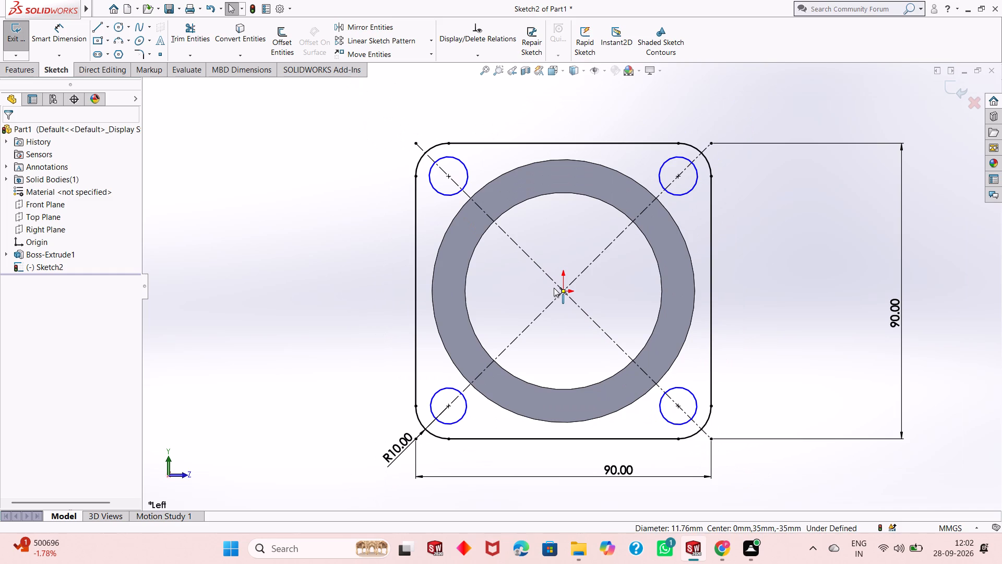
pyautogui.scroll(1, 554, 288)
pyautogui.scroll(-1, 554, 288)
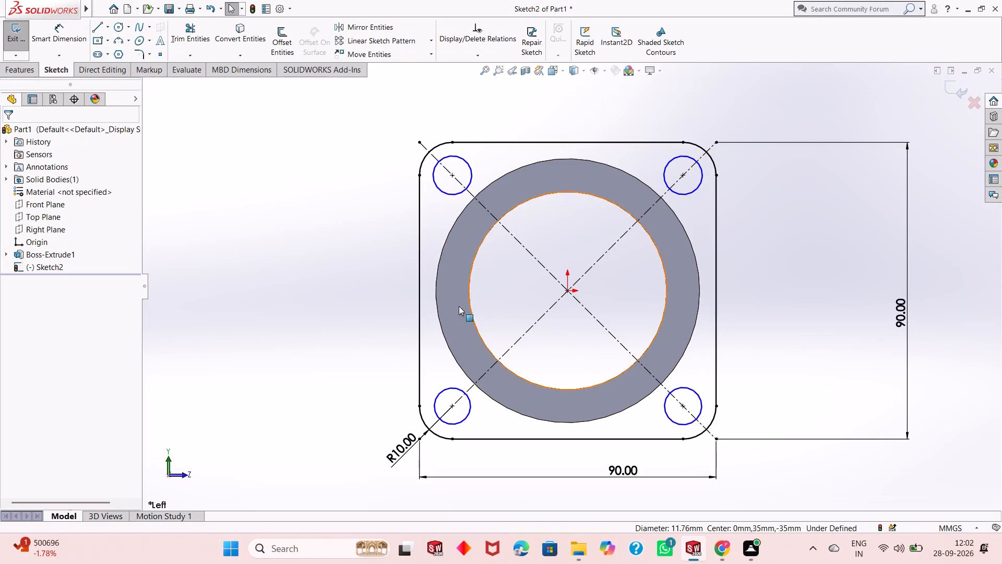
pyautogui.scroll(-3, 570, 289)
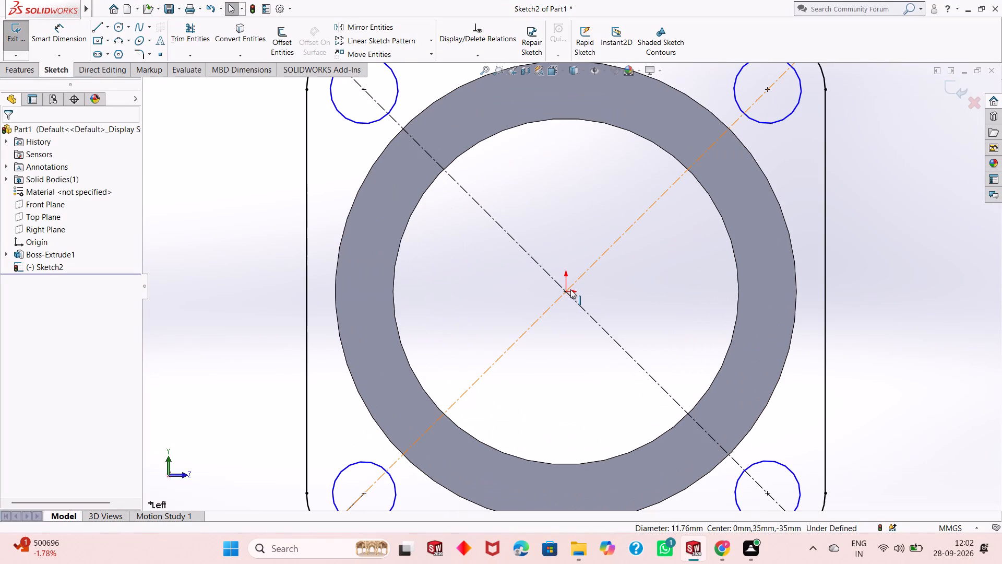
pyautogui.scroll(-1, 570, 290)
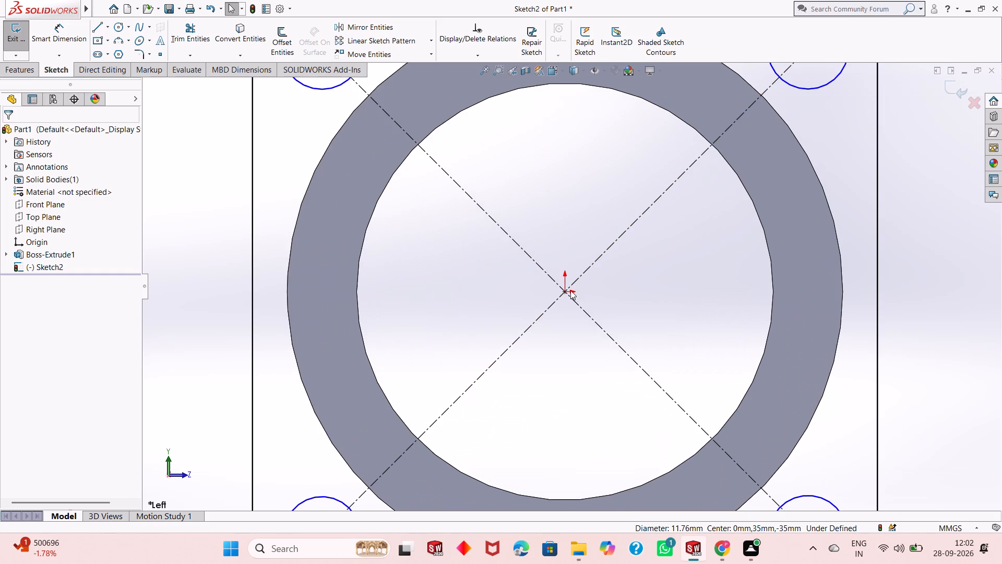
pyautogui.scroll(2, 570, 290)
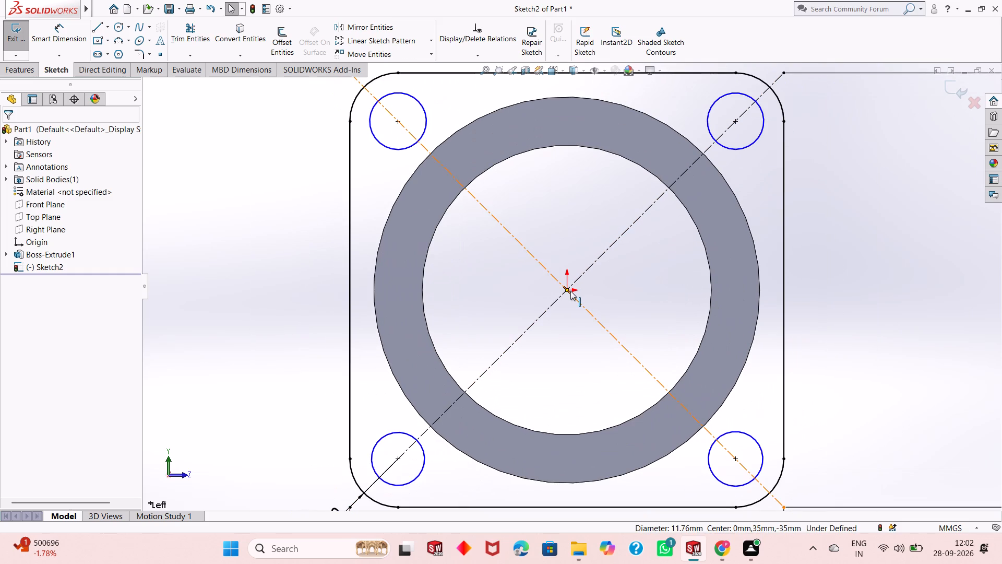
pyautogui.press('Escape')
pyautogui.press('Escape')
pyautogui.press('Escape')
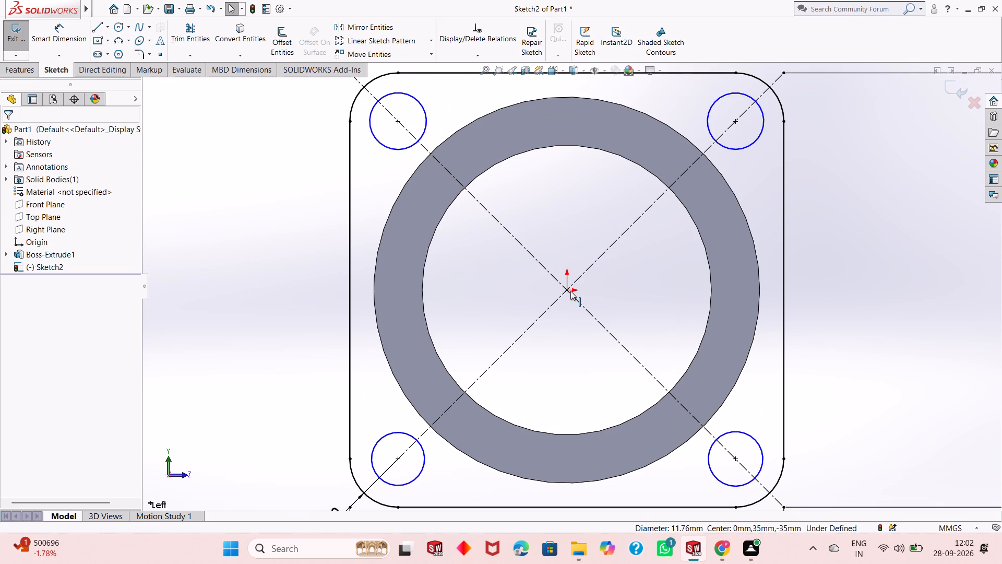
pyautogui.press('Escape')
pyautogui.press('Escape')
# Undo all four corner circles, leaving only the filleted square in the sketch.
pyautogui.hotkey('ctrl', 'z')
pyautogui.hotkey('ctrl', 'z')
pyautogui.hotkey('ctrl', 'z')
pyautogui.hotkey('ctrl', 'z')
pyautogui.keyDown('ctrl'); pyautogui.moveTo(563, 298); pyautogui.dragTo(559, 301); pyautogui.keyUp('ctrl')
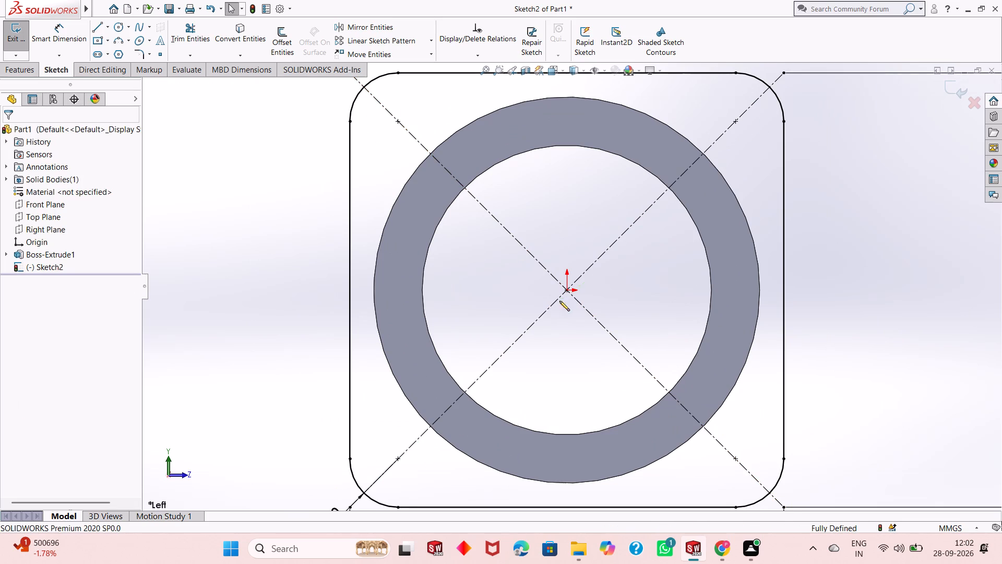
pyautogui.keyDown('ctrl'); pyautogui.moveTo(559, 301); pyautogui.dragTo(556, 316); pyautogui.keyUp('ctrl')
# Extrude the filleted square as a 12 mm blind boss in the reversed direction, over the cylinder, with the result merged.
pyautogui.scroll(2, 556, 316)
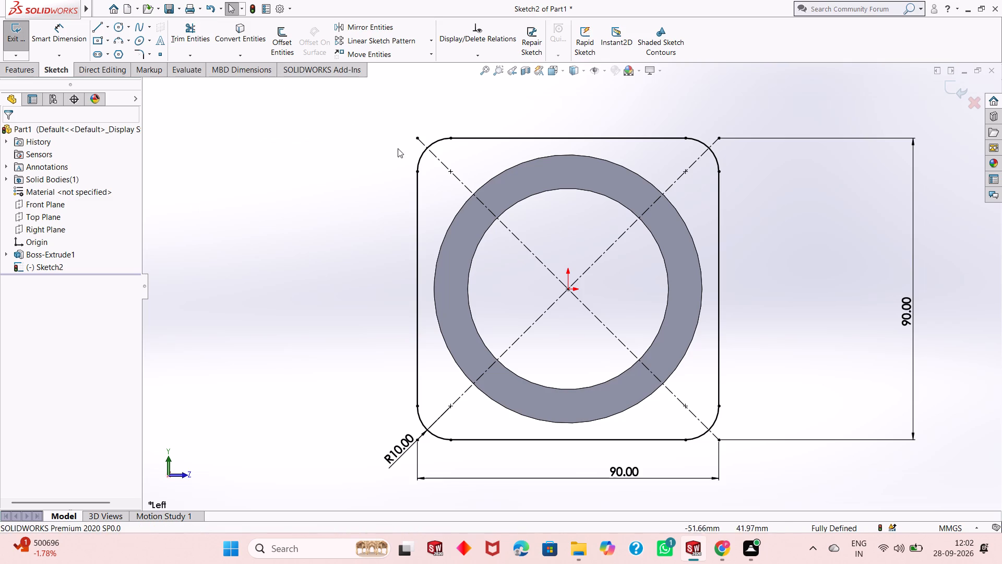
pyautogui.click(31, 74)
pyautogui.click(32, 55)
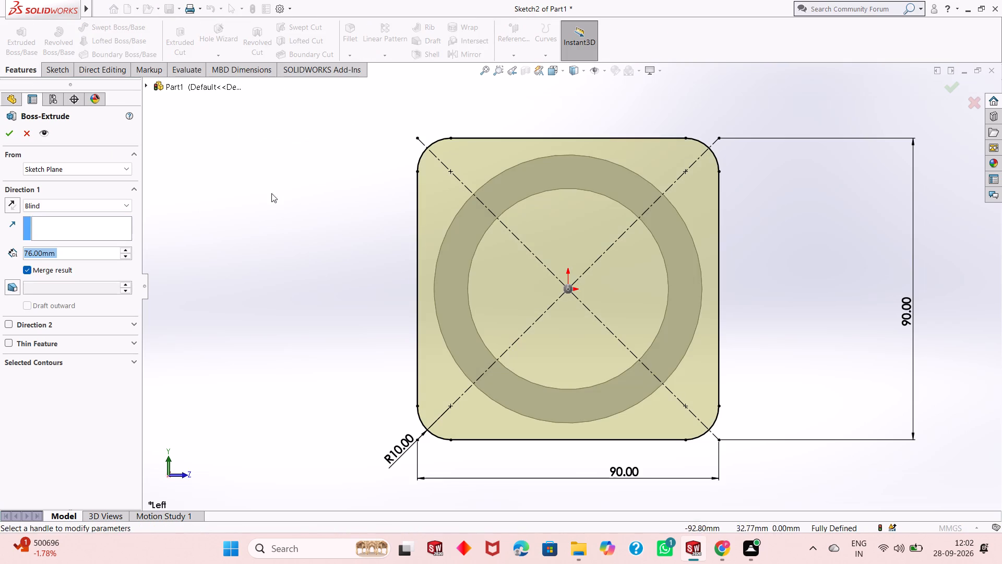
pyautogui.moveTo(343, 278); pyautogui.dragTo(319, 299, button='middle')
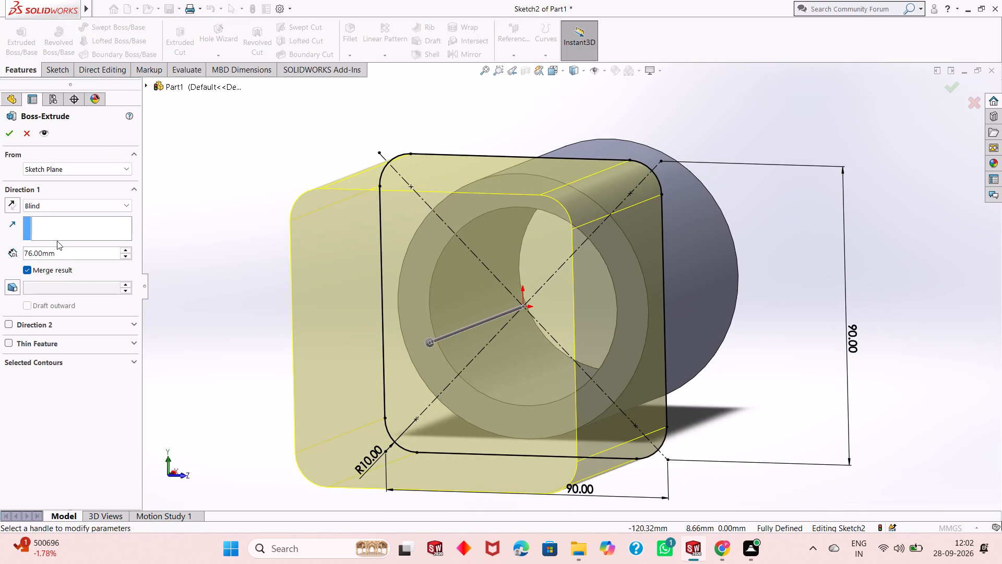
pyautogui.click(10, 205)
pyautogui.doubleClick(63, 254)
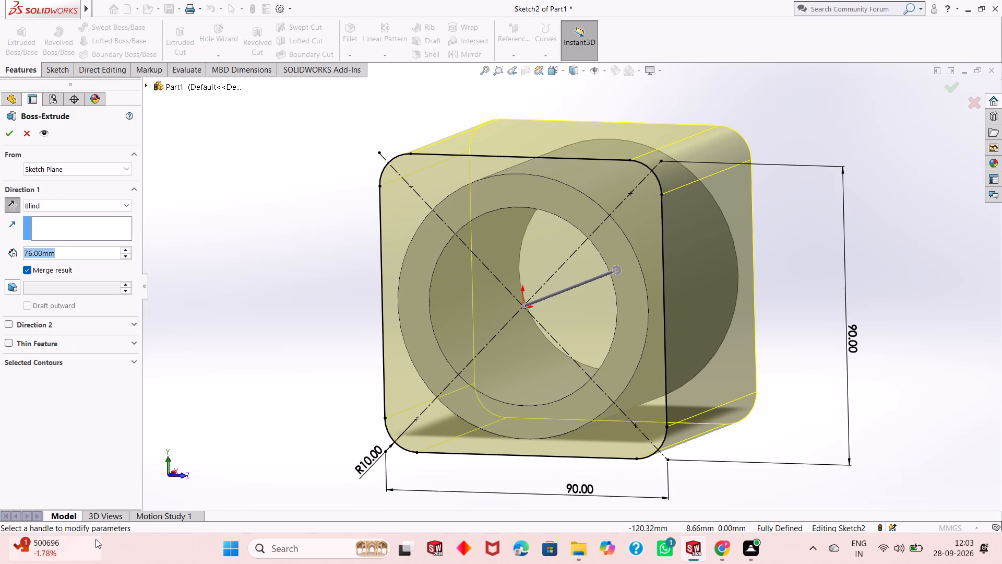
pyautogui.write('12')
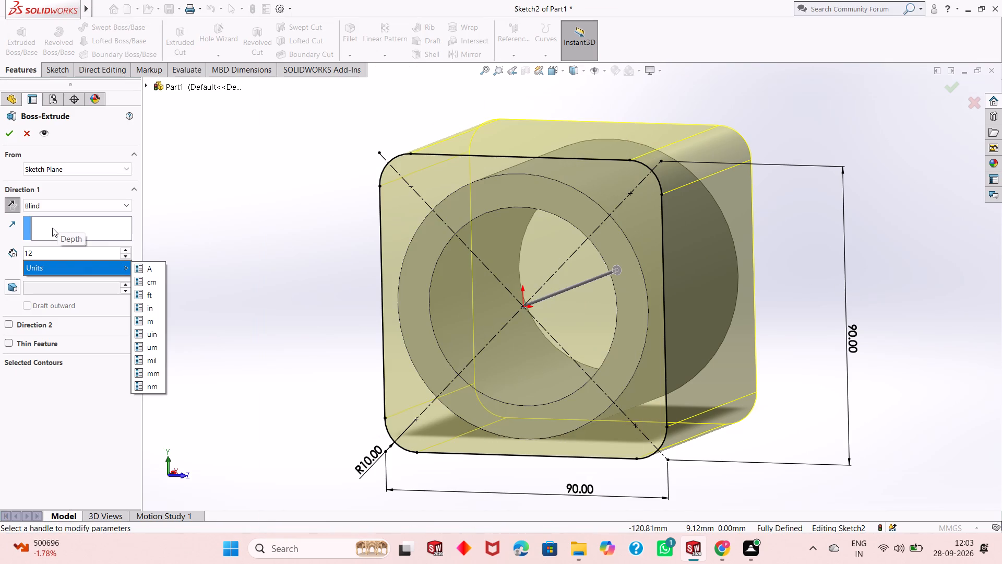
pyautogui.press('Return')
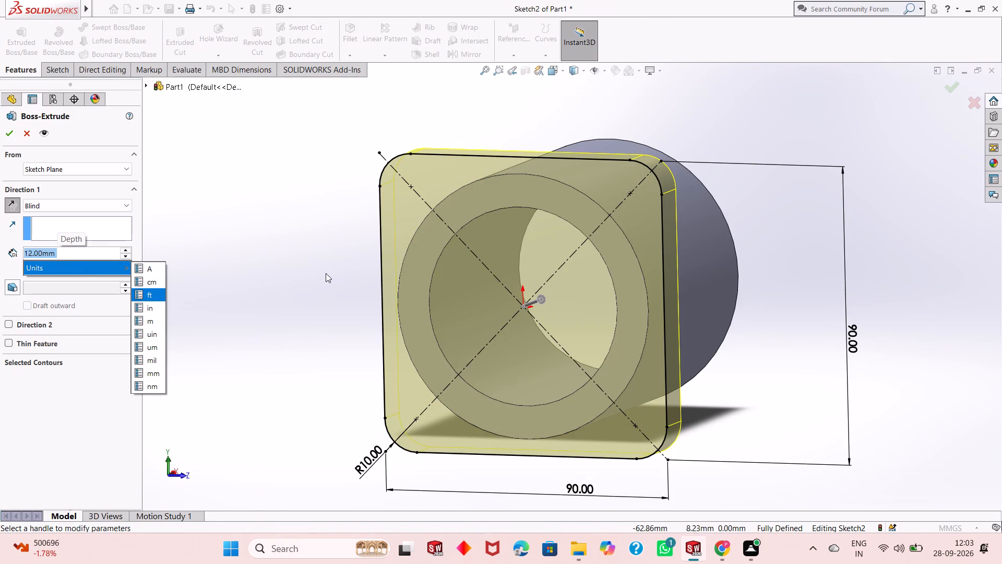
pyautogui.moveTo(326, 276); pyautogui.dragTo(316, 280, button='middle')
pyautogui.click(313, 280)
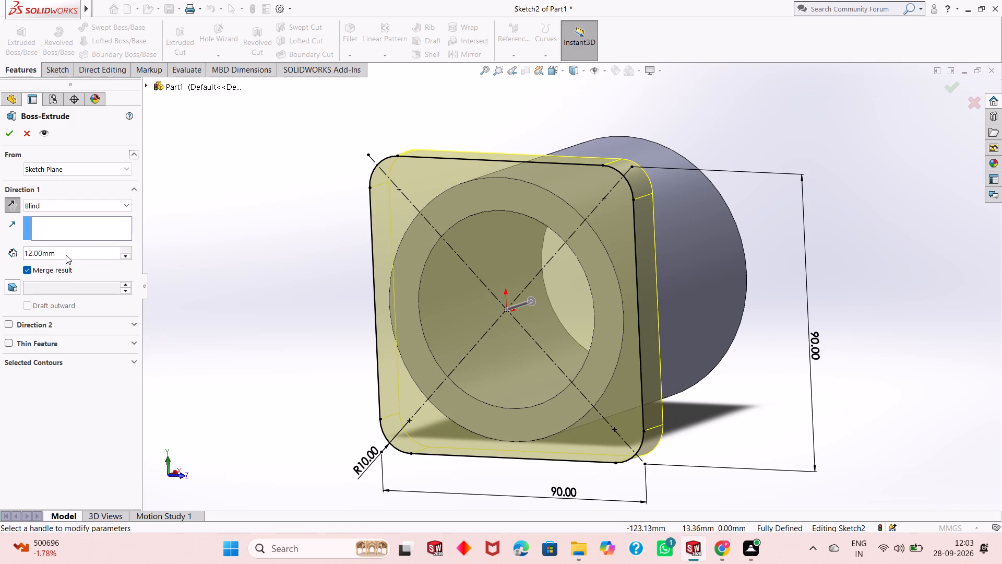
pyautogui.click(4, 137)
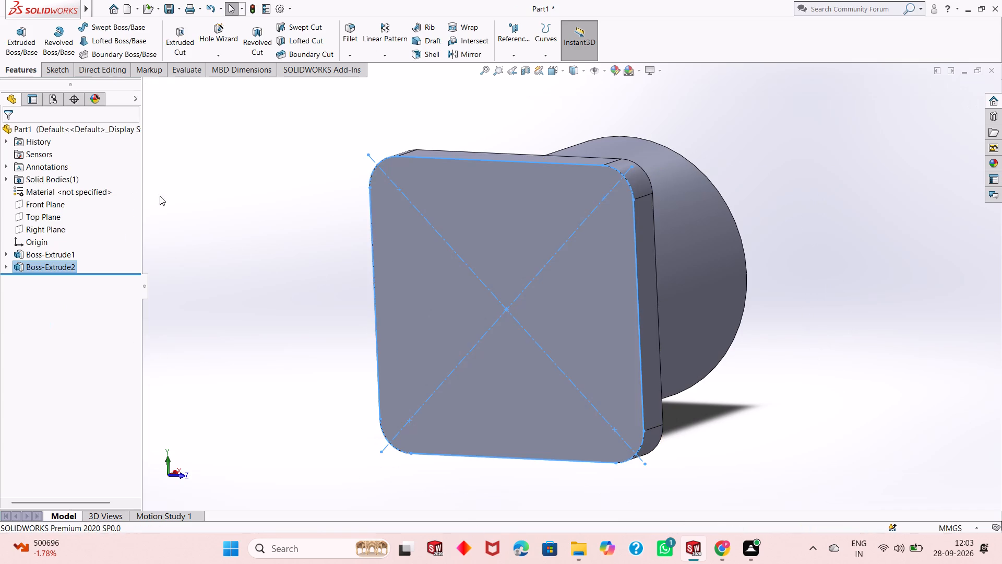
pyautogui.click(245, 253)
# Examine the flange plate and the hollow cylinder from both ends, including the flange's outer face.
pyautogui.moveTo(448, 331); pyautogui.dragTo(378, 371, button='middle')
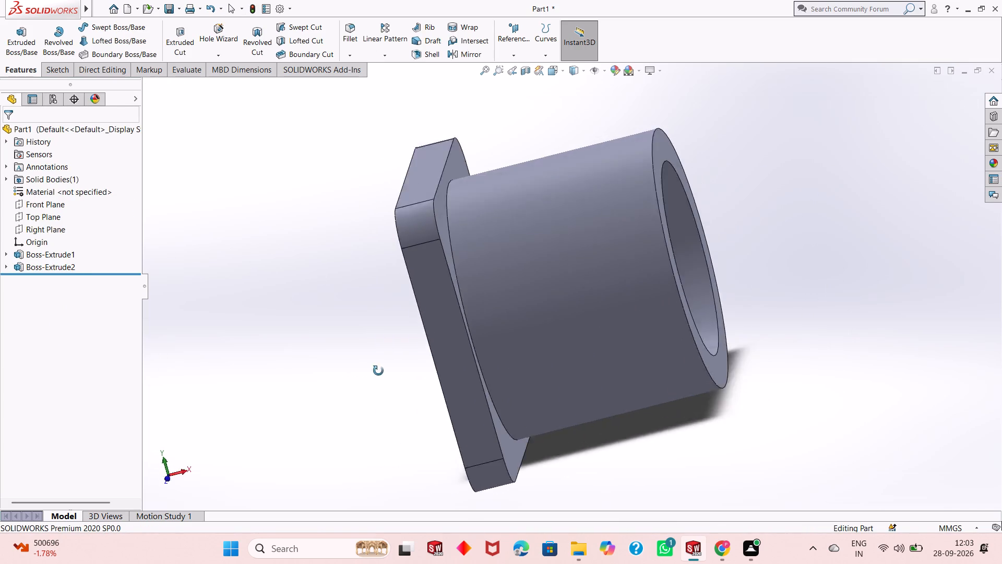
pyautogui.moveTo(378, 371); pyautogui.dragTo(713, 346, button='middle')
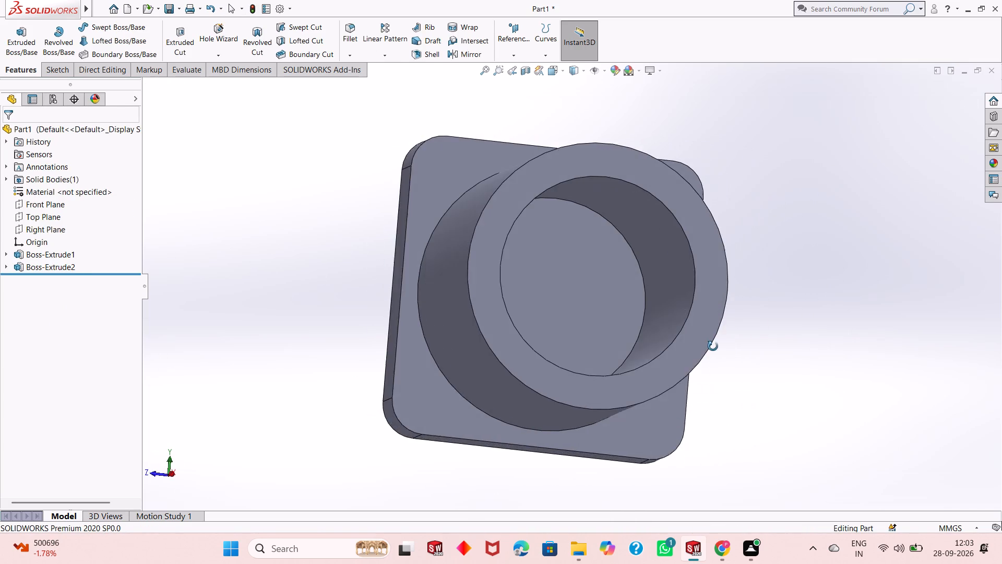
pyautogui.moveTo(713, 346); pyautogui.dragTo(531, 366, button='middle')
pyautogui.middleClick(524, 367)
pyautogui.scroll(1, 524, 368)
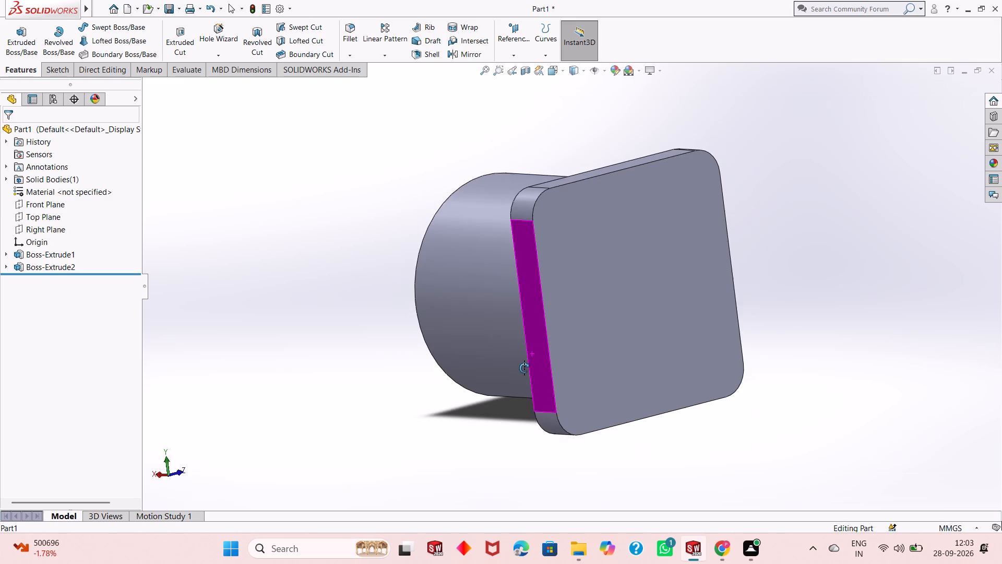
pyautogui.scroll(1, 524, 368)
pyautogui.scroll(-2, 775, 286)
pyautogui.moveTo(725, 319); pyautogui.dragTo(695, 338, button='middle')
pyautogui.click(595, 312)
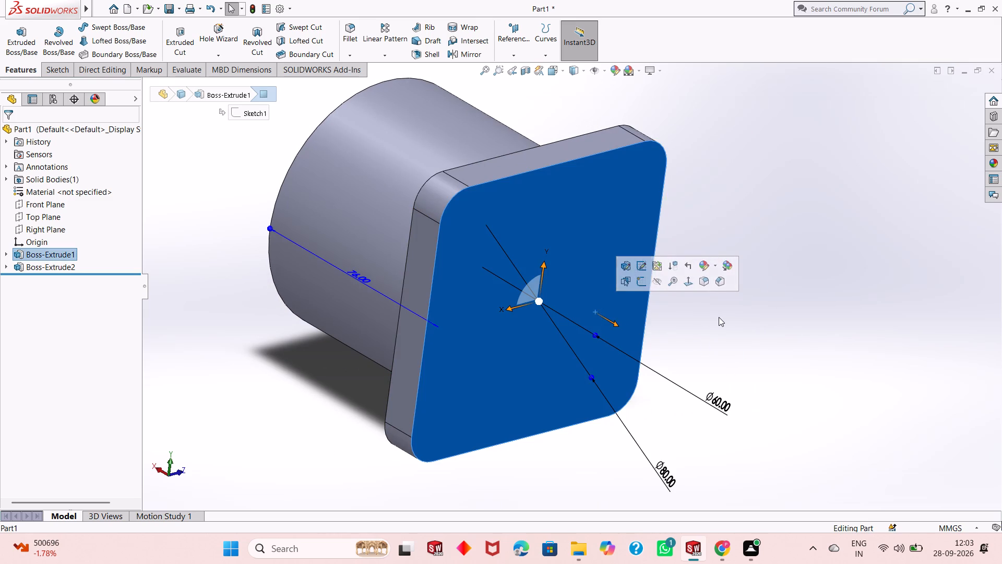
pyautogui.press('Escape')
pyautogui.press('Escape')
pyautogui.press('Escape')
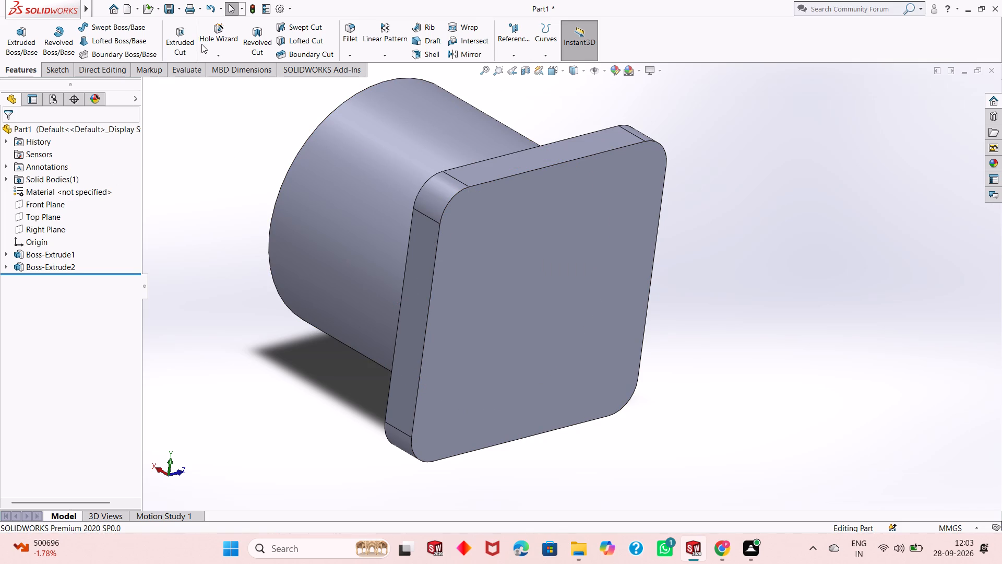
# Start a sketch on the flange's outer face and convert both circles of Sketch1 into it.
pyautogui.click(59, 72)
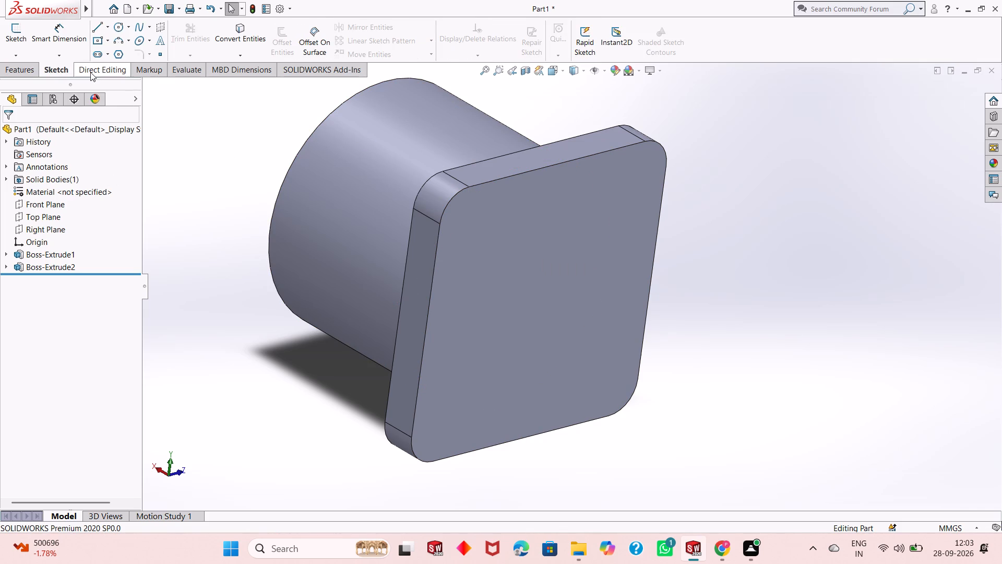
pyautogui.click(526, 265)
pyautogui.click(572, 238)
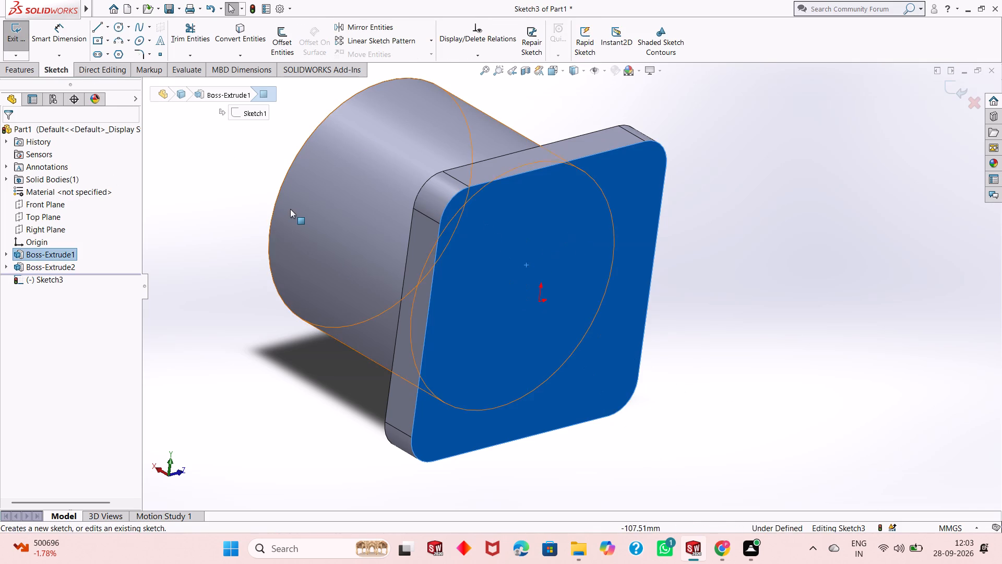
pyautogui.press('Escape')
pyautogui.click(223, 39)
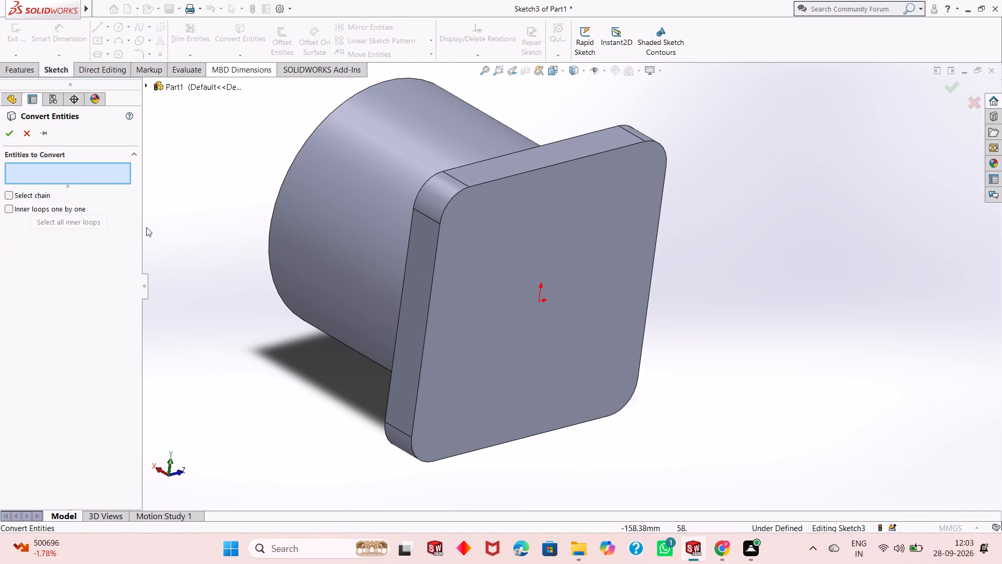
pyautogui.click(158, 82)
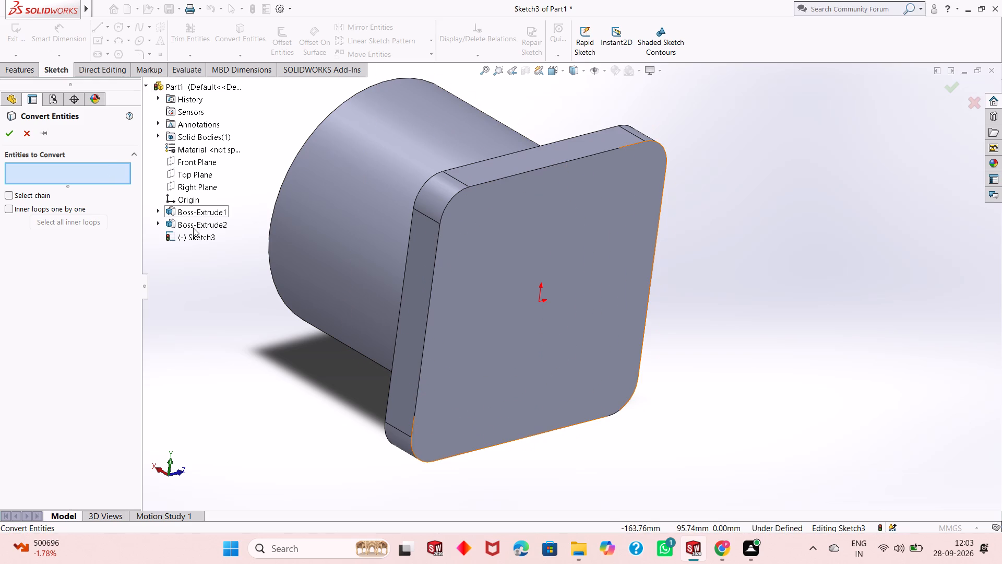
pyautogui.click(158, 208)
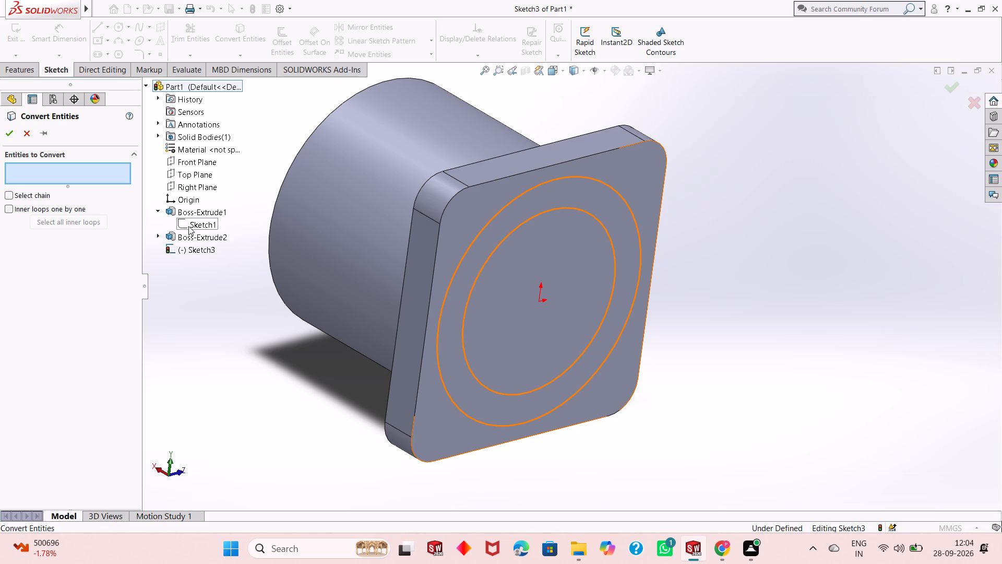
pyautogui.click(188, 226)
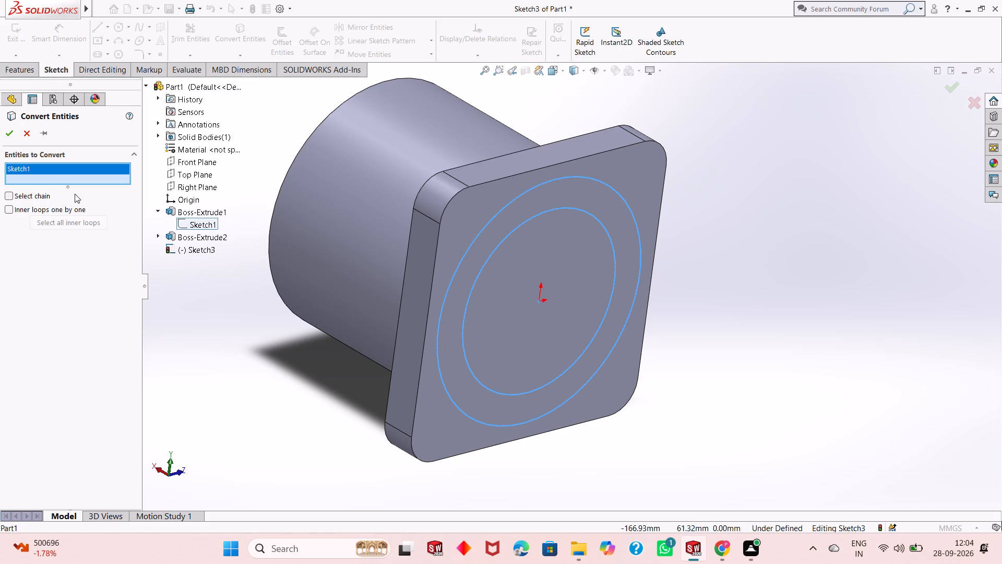
pyautogui.click(14, 137)
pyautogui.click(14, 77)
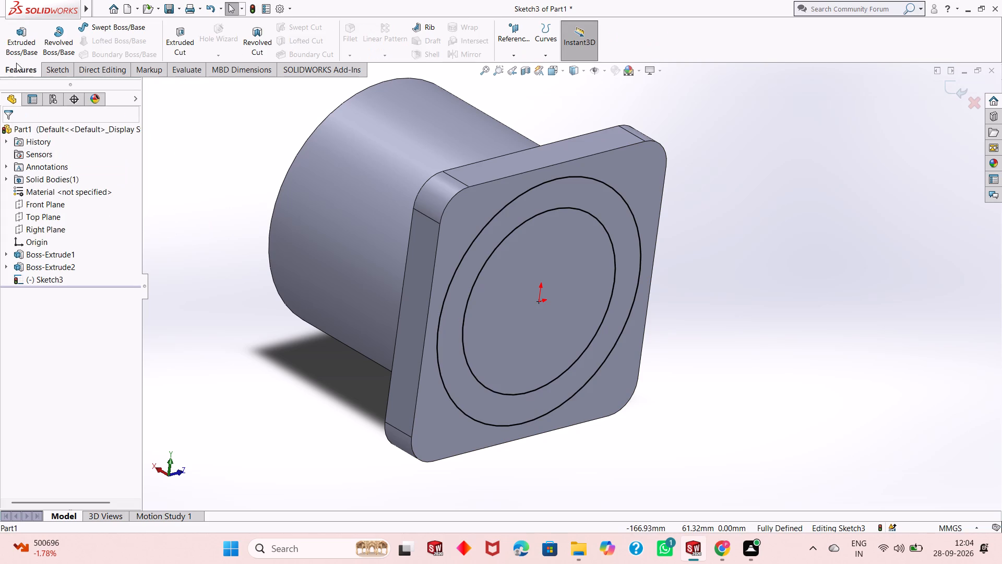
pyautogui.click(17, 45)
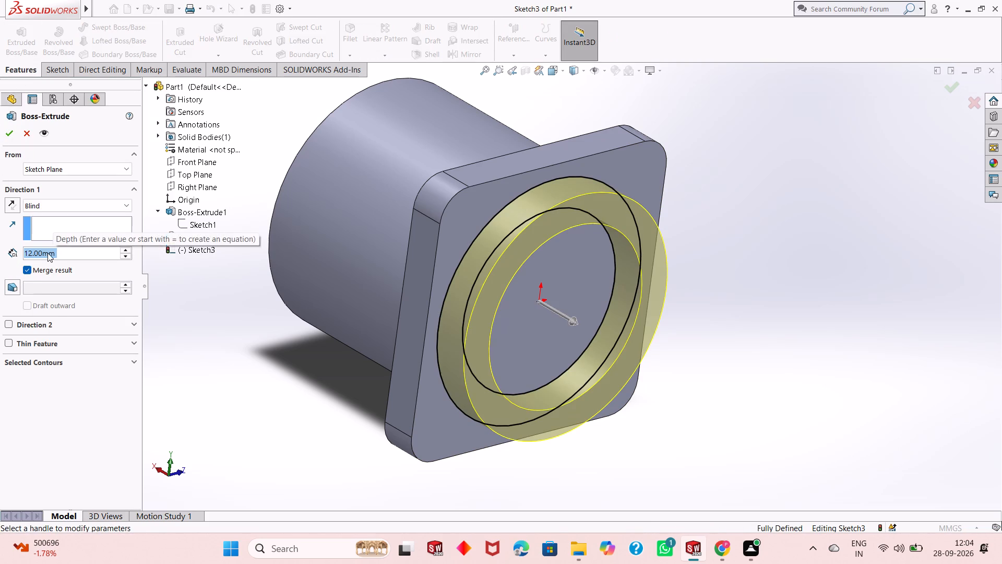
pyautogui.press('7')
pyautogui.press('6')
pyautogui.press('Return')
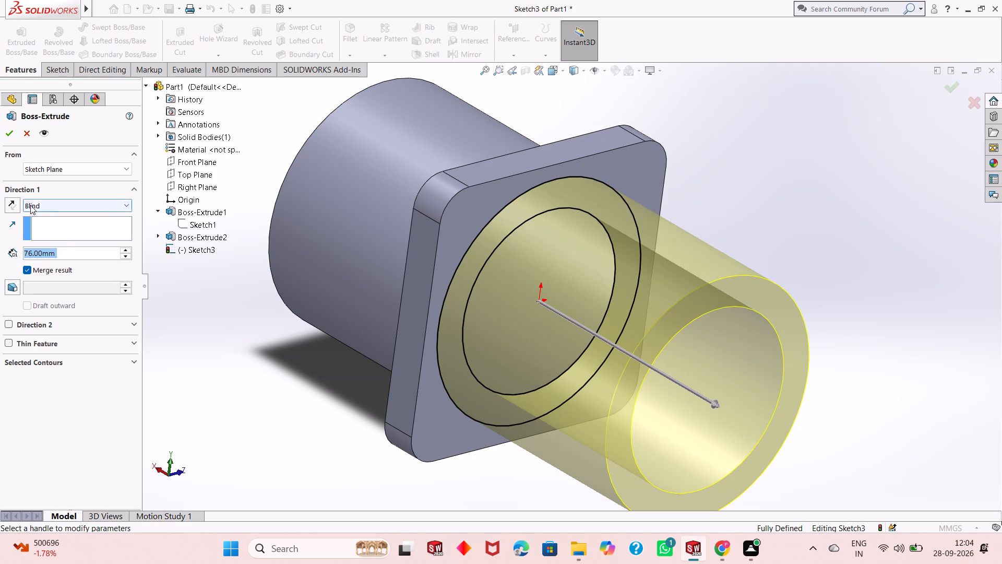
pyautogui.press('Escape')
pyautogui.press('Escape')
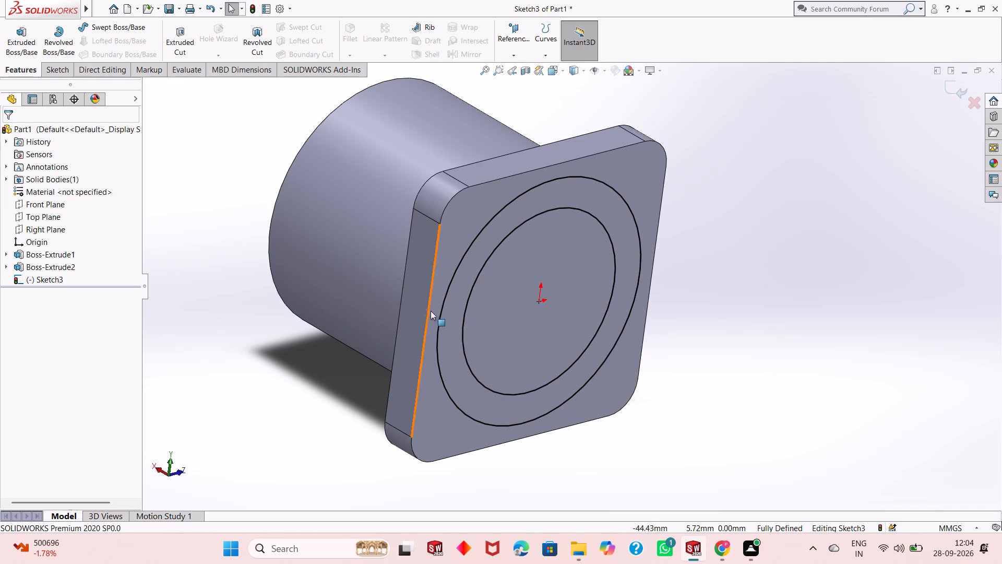
# Delete the outer converted circle from the sketch on the flange face.
pyautogui.click(449, 290)
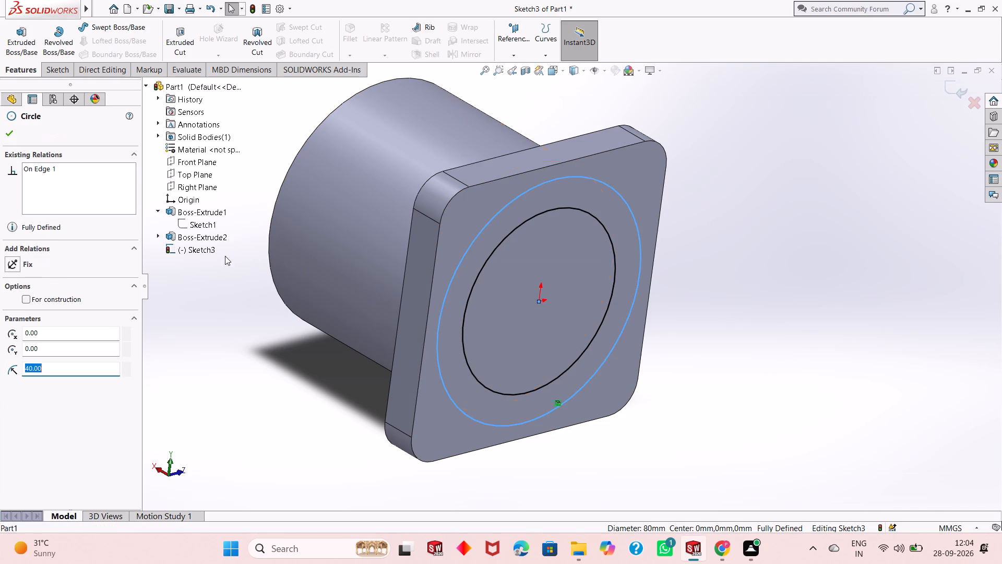
pyautogui.rightClick(261, 347)
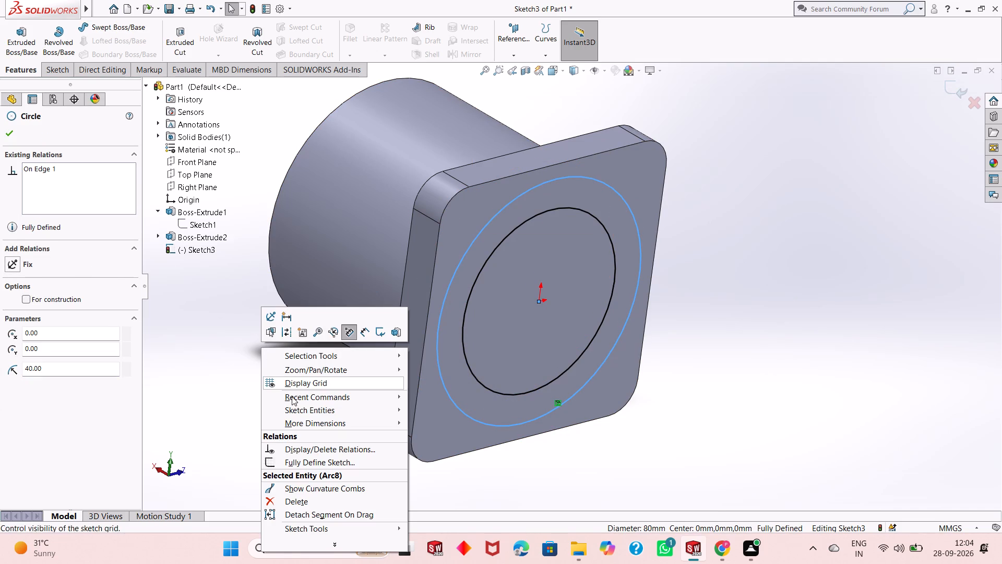
pyautogui.click(307, 499)
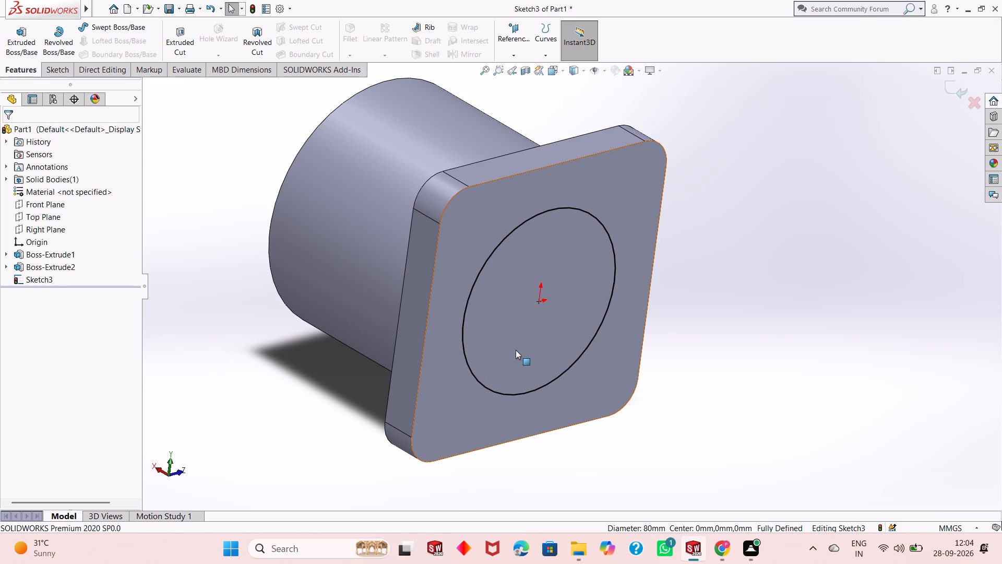
# Extrude-cut the remaining inner circle with the Through All end condition to open the bore through the flange.
pyautogui.click(169, 39)
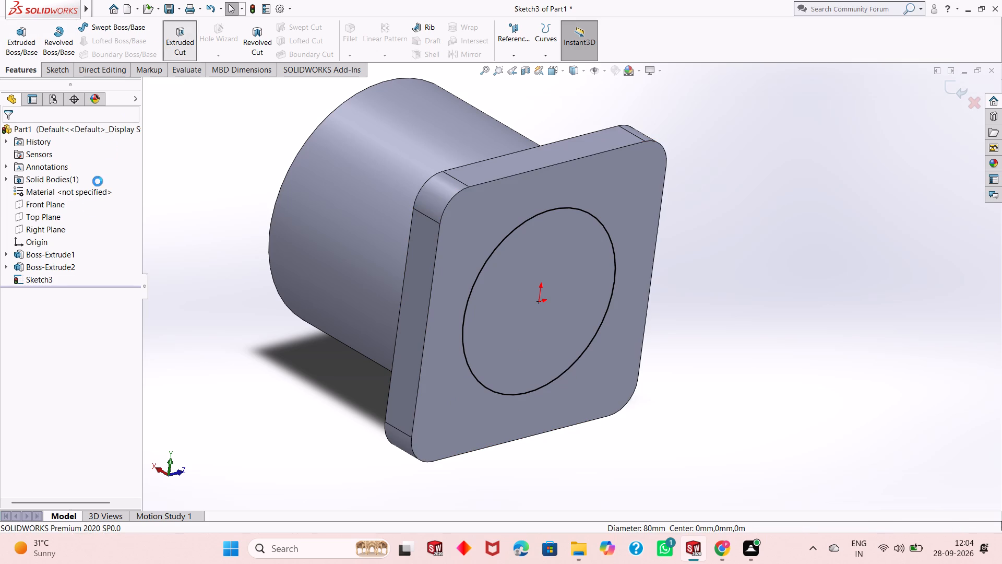
pyautogui.click(66, 209)
pyautogui.click(82, 228)
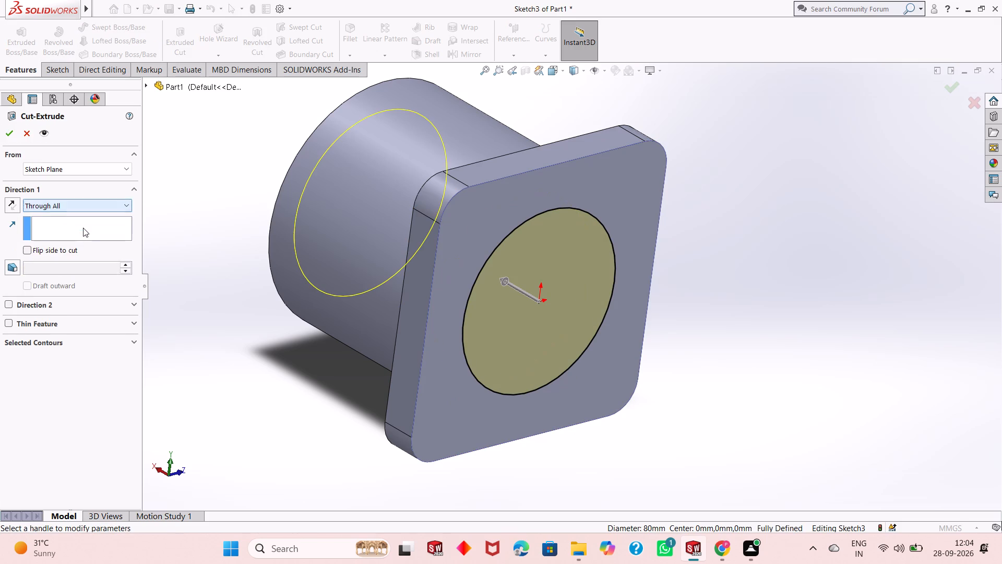
pyautogui.click(10, 134)
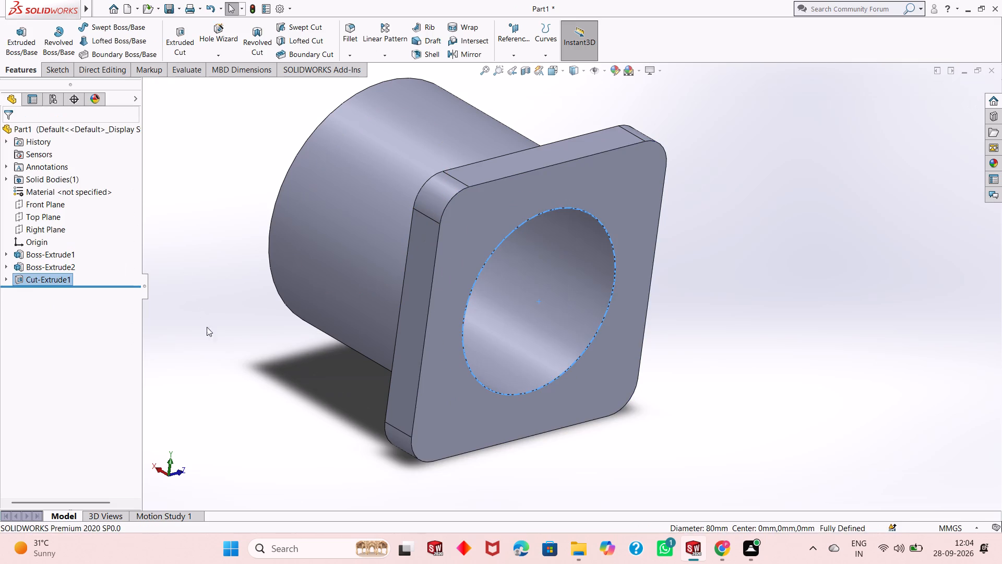
pyautogui.click(238, 347)
# Examine the bore through the flange and cylinder from several angles.
pyautogui.moveTo(460, 323); pyautogui.dragTo(440, 299, button='middle')
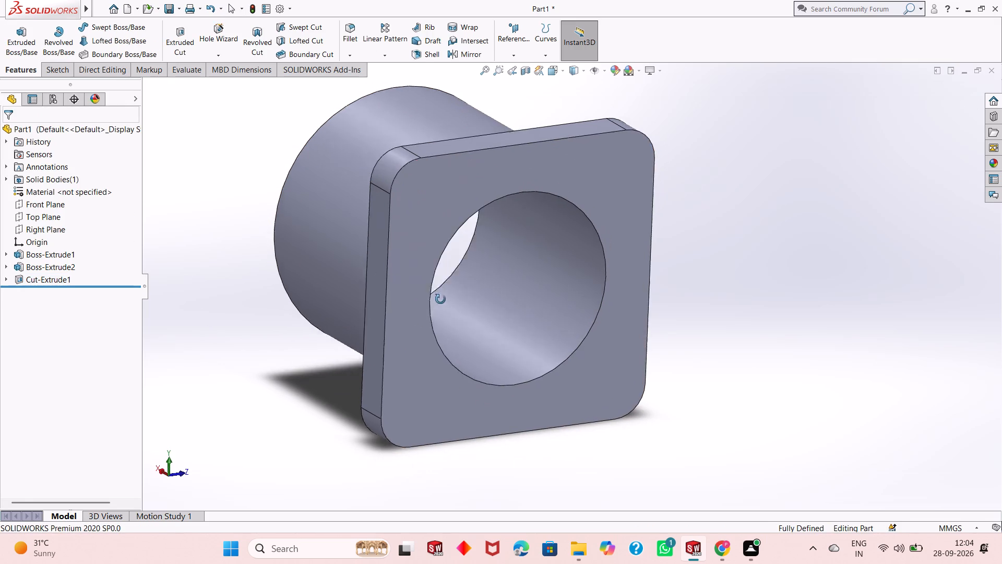
pyautogui.moveTo(440, 299); pyautogui.dragTo(464, 286, button='middle')
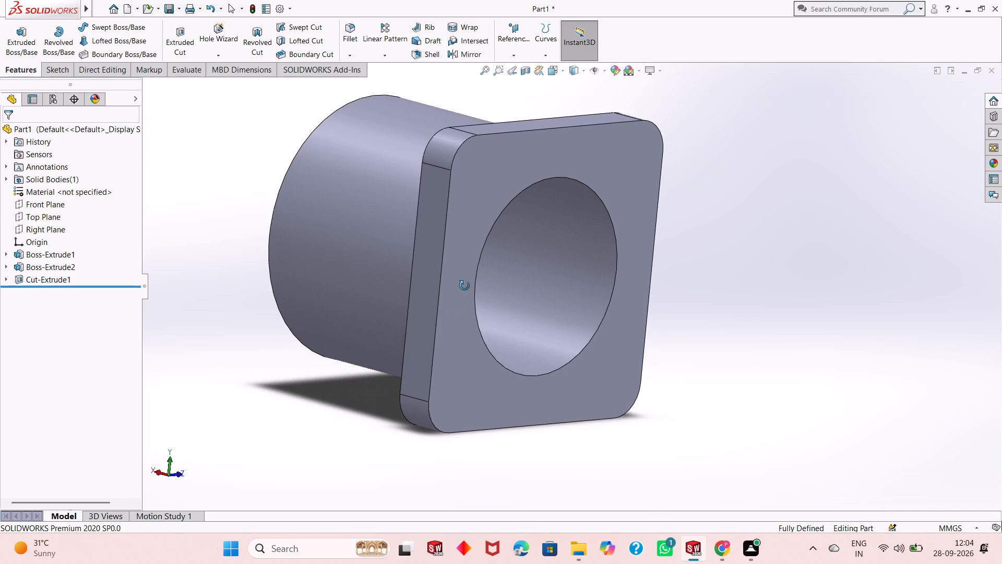
pyautogui.moveTo(464, 286); pyautogui.dragTo(474, 298, button='middle')
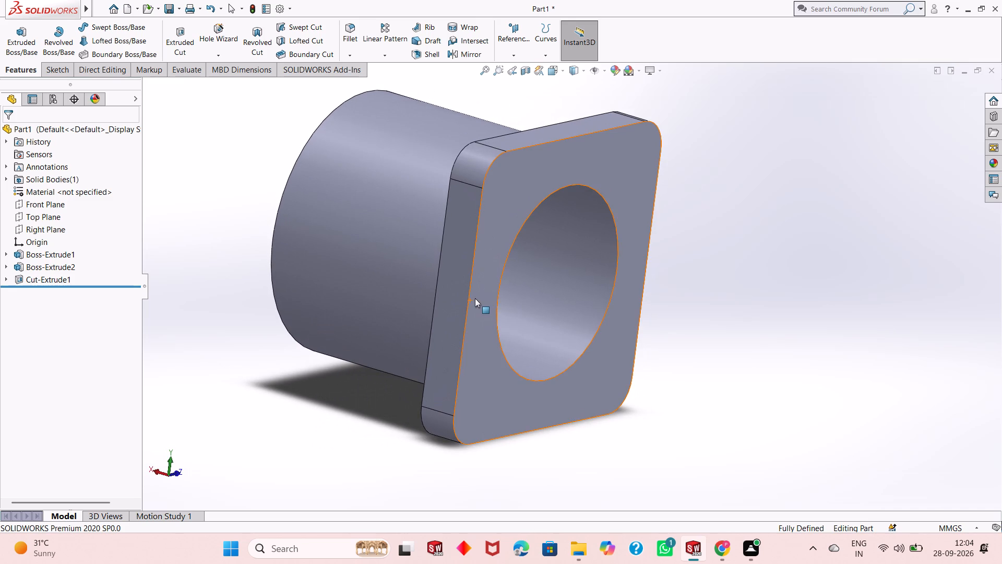
pyautogui.scroll(3, 464, 330)
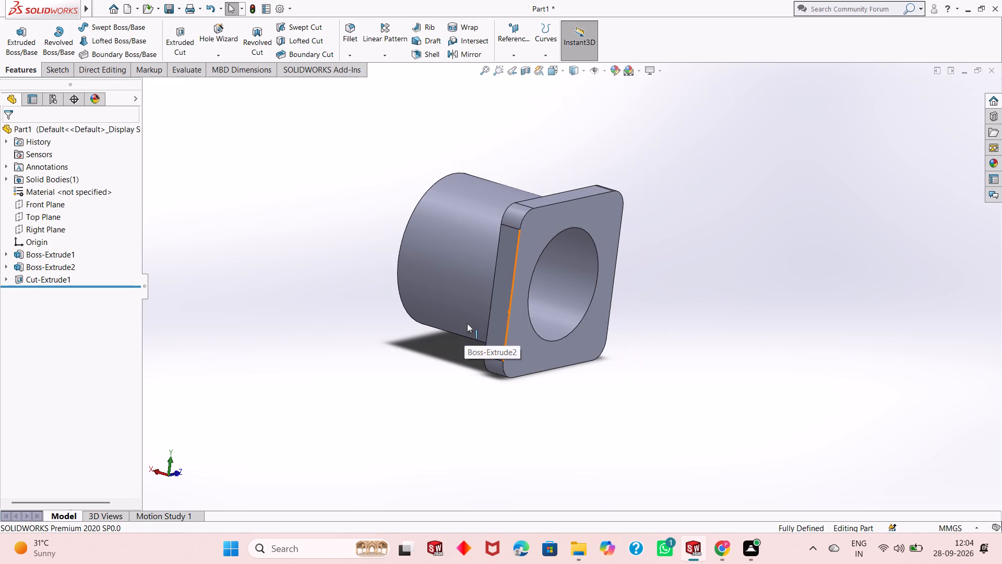
pyautogui.moveTo(627, 280); pyautogui.dragTo(538, 270, button='middle')
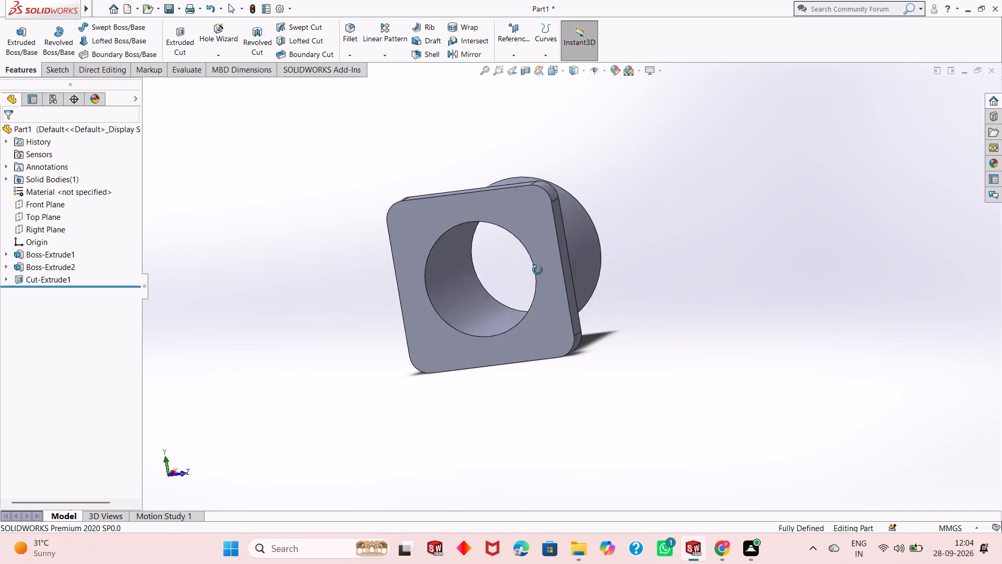
pyautogui.moveTo(538, 270); pyautogui.dragTo(538, 283, button='middle')
pyautogui.scroll(-2, 517, 246)
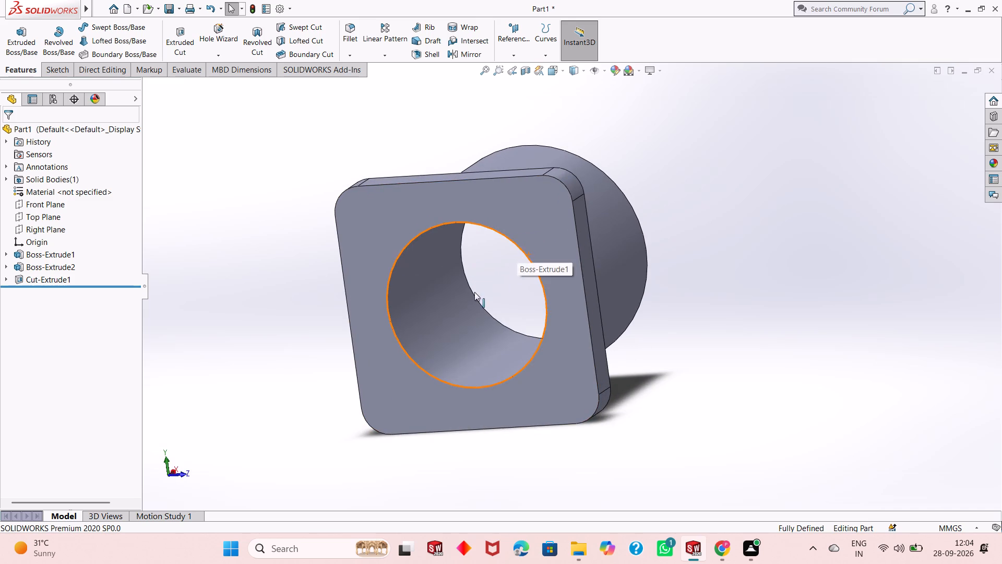
pyautogui.moveTo(474, 295); pyautogui.dragTo(488, 280, button='middle')
pyautogui.scroll(1, 488, 277)
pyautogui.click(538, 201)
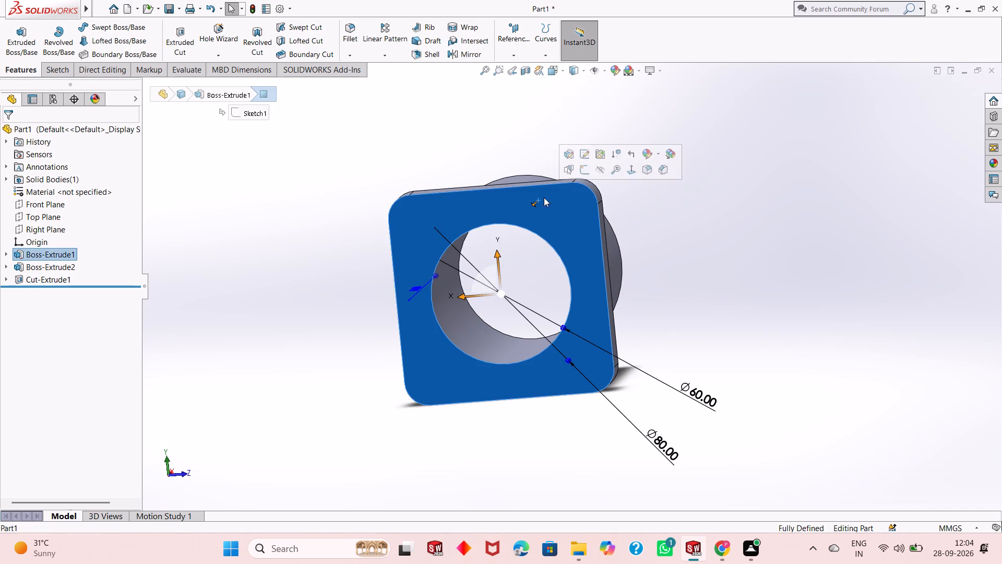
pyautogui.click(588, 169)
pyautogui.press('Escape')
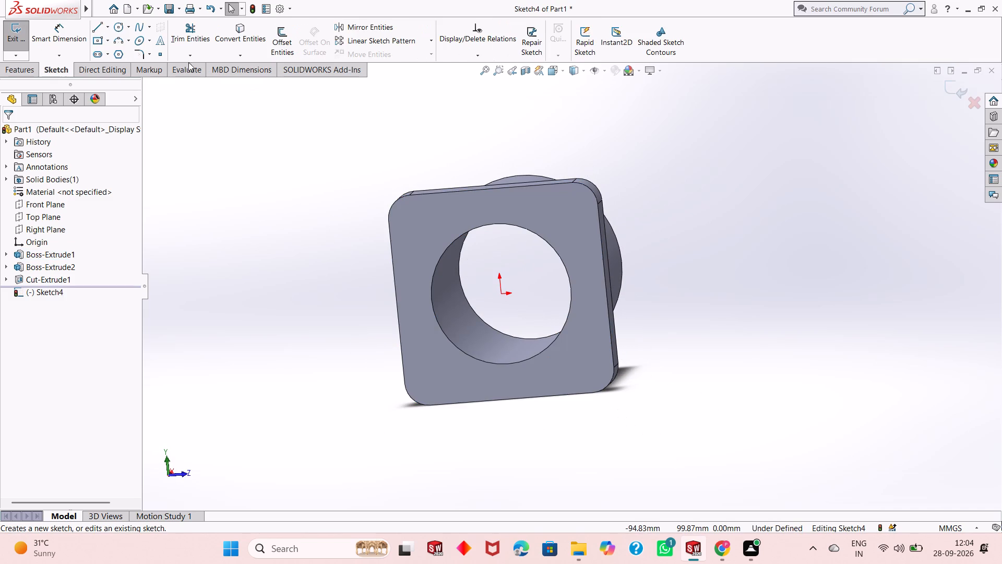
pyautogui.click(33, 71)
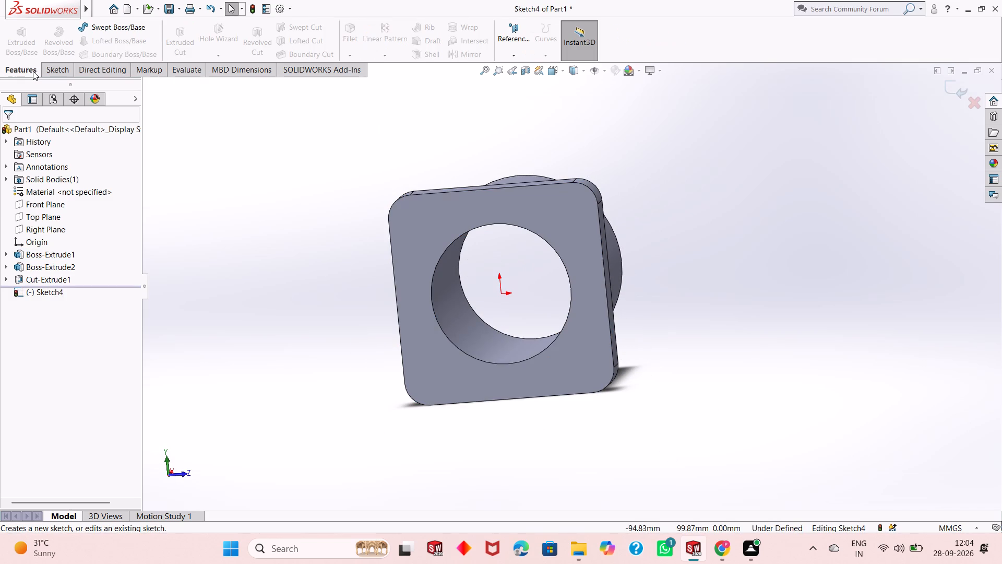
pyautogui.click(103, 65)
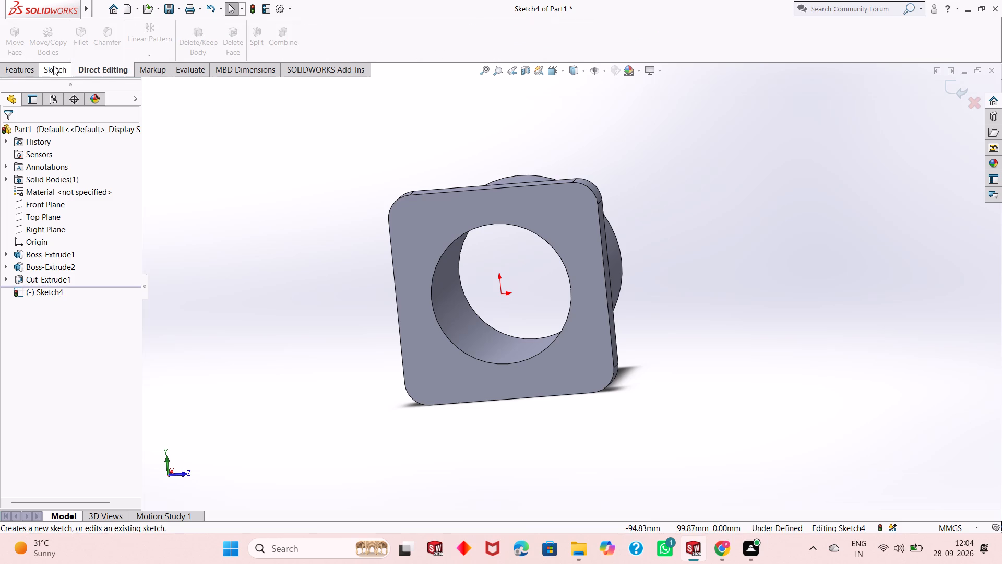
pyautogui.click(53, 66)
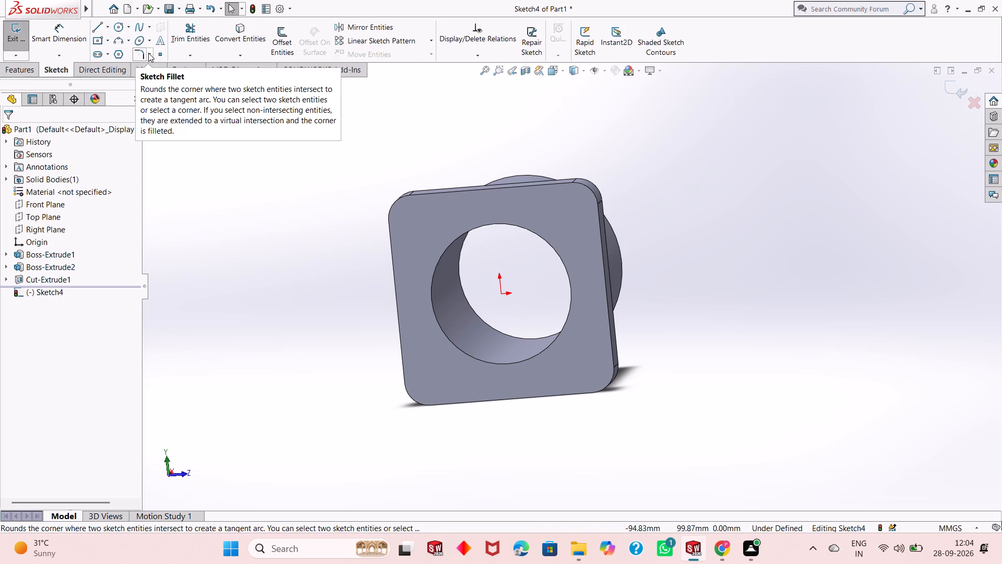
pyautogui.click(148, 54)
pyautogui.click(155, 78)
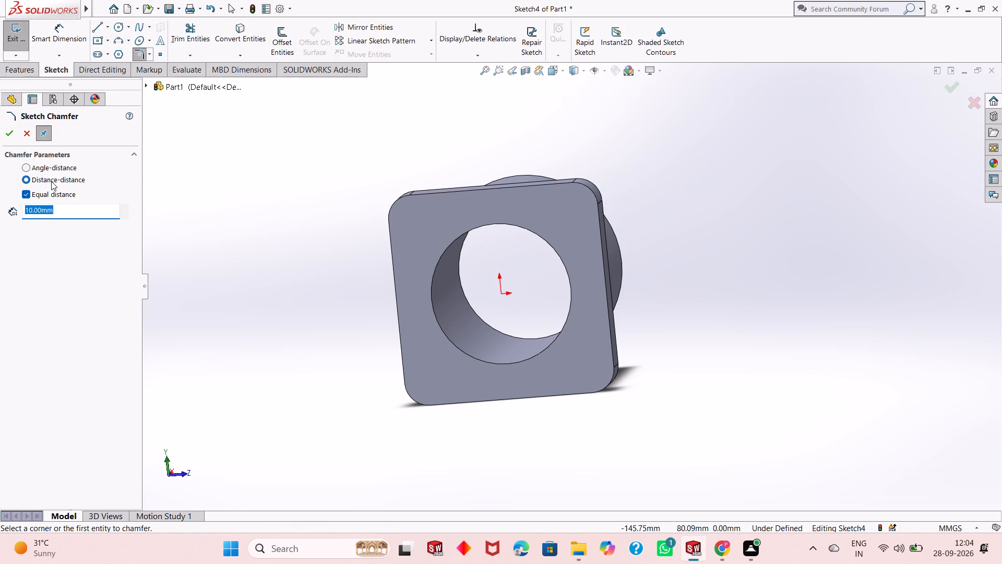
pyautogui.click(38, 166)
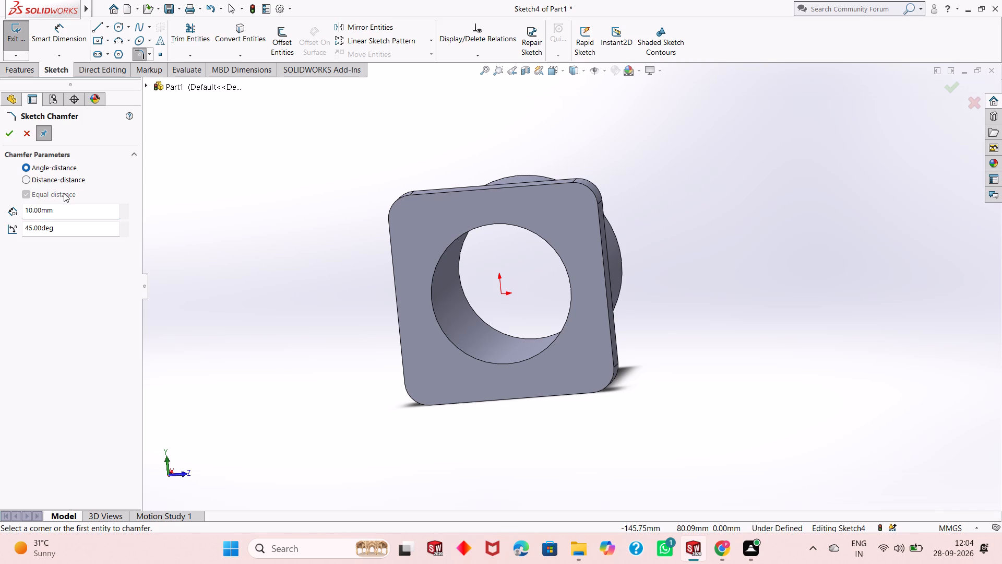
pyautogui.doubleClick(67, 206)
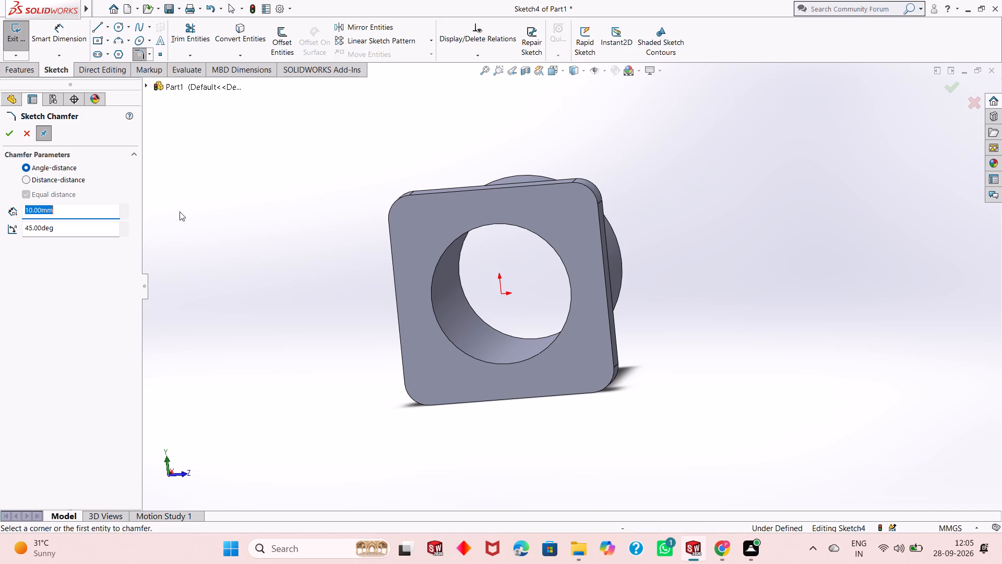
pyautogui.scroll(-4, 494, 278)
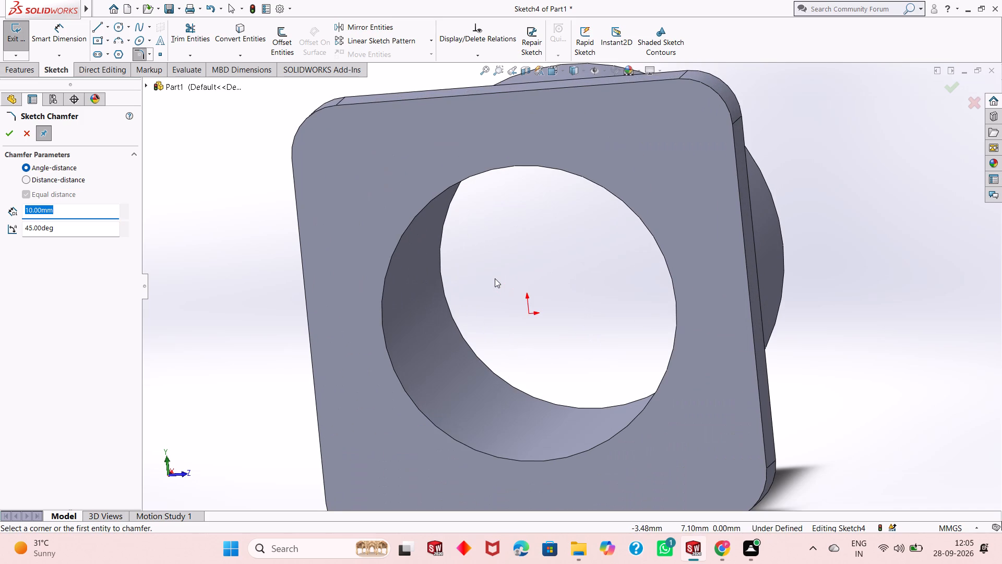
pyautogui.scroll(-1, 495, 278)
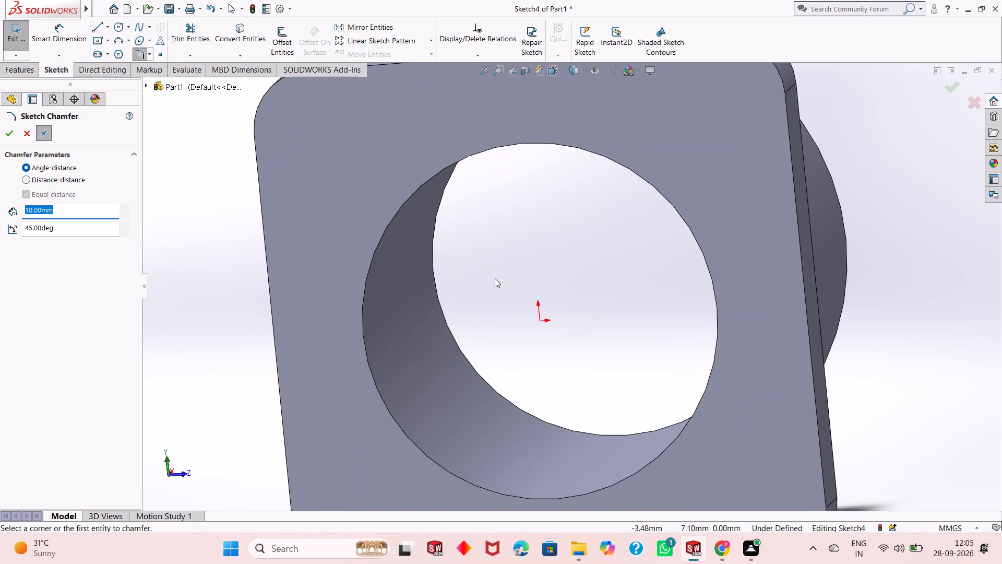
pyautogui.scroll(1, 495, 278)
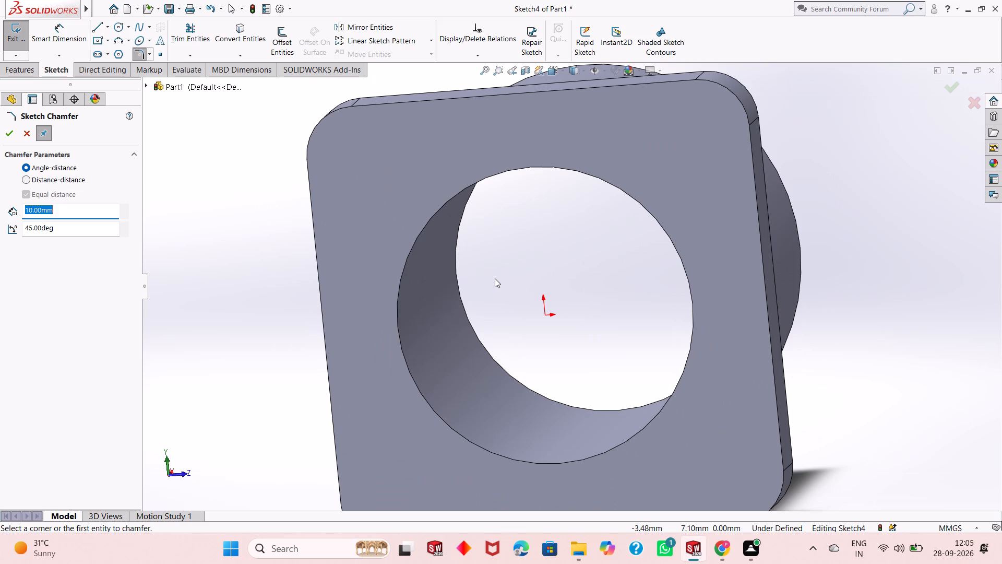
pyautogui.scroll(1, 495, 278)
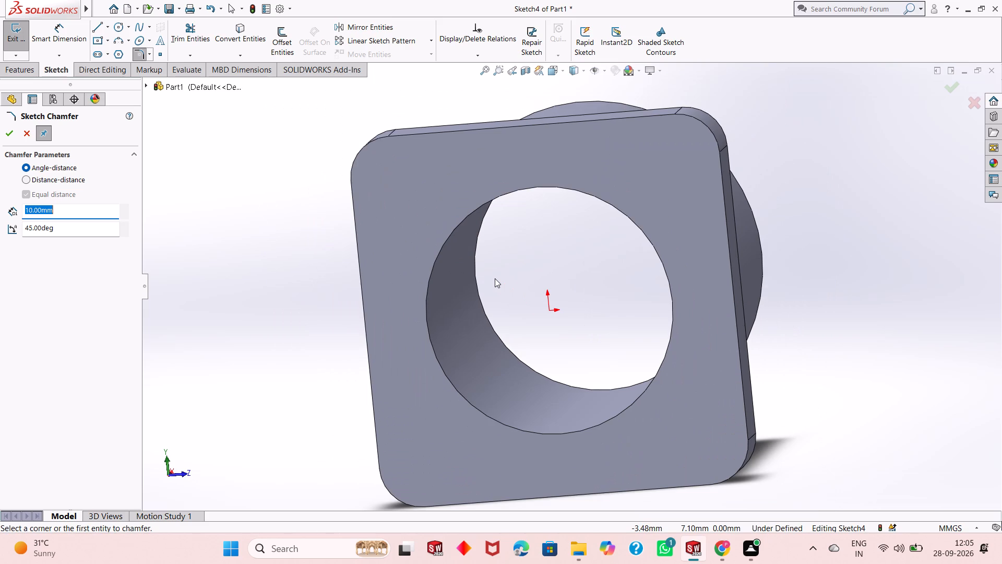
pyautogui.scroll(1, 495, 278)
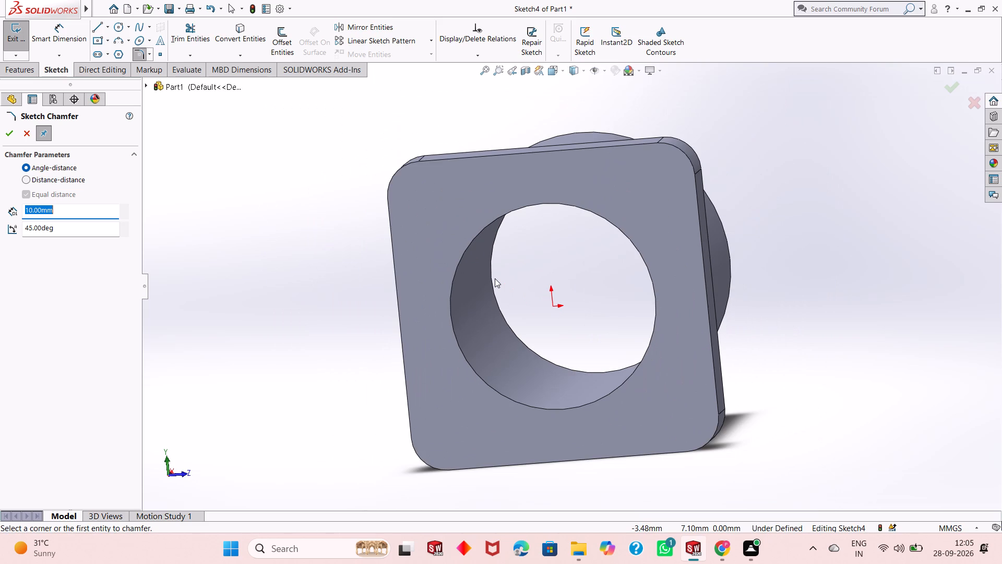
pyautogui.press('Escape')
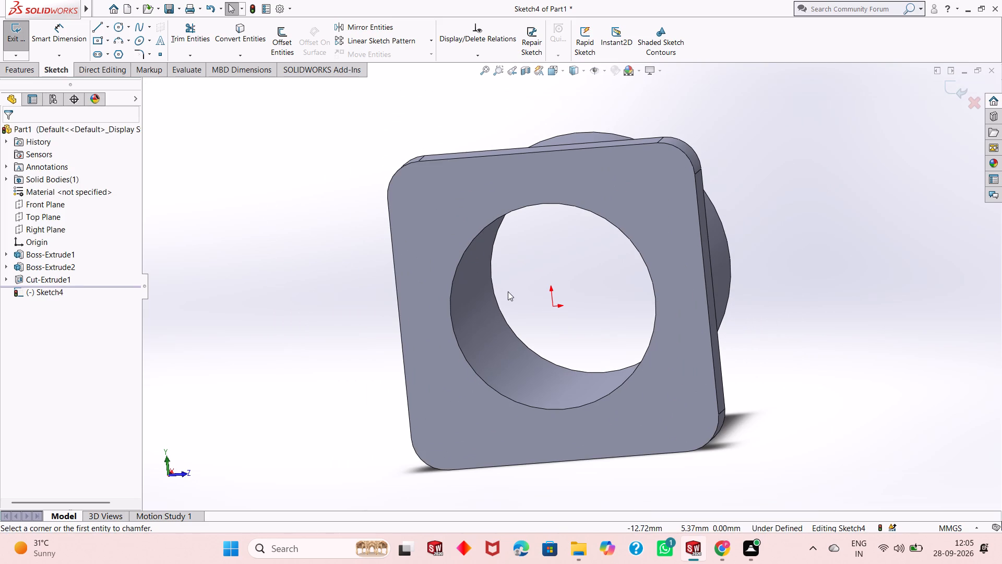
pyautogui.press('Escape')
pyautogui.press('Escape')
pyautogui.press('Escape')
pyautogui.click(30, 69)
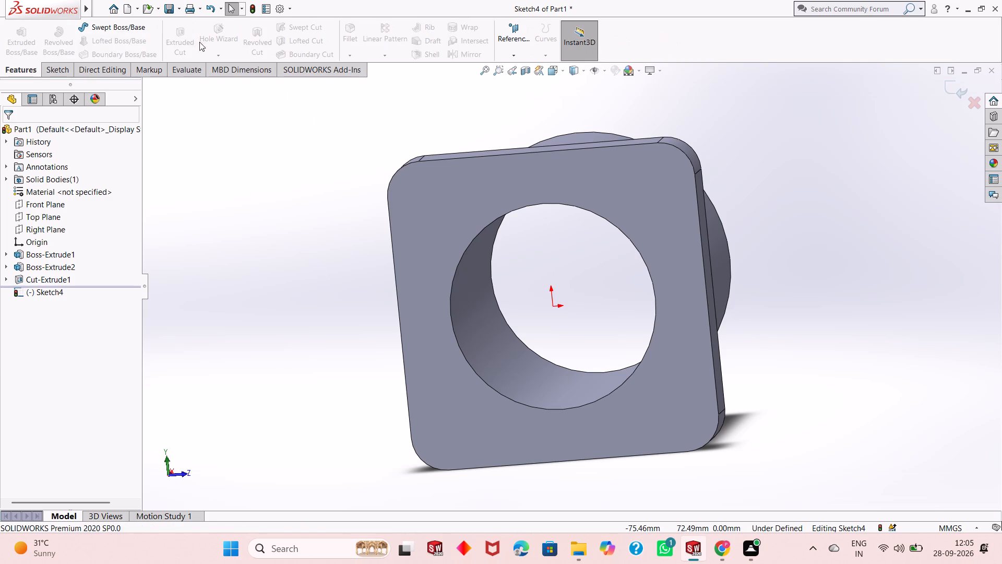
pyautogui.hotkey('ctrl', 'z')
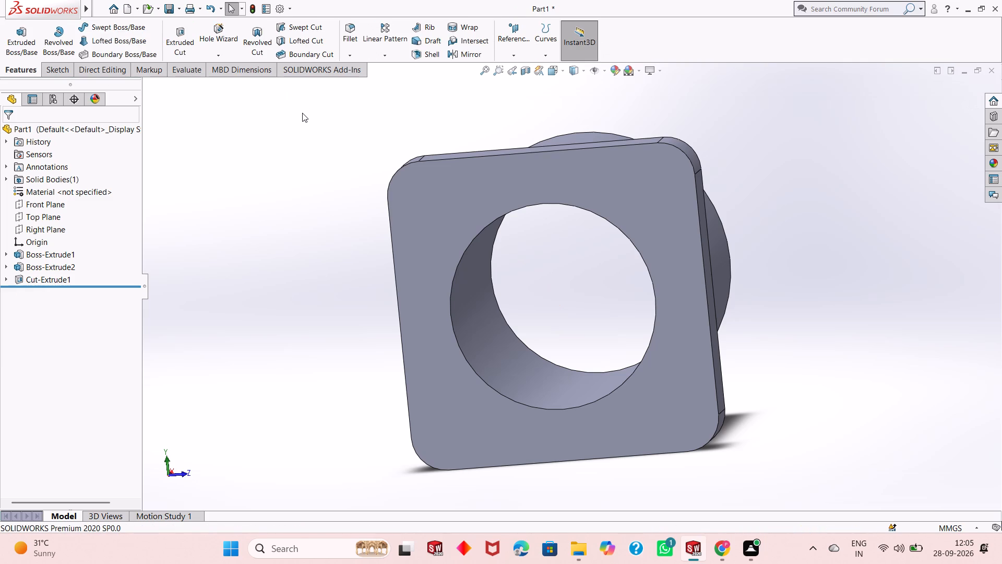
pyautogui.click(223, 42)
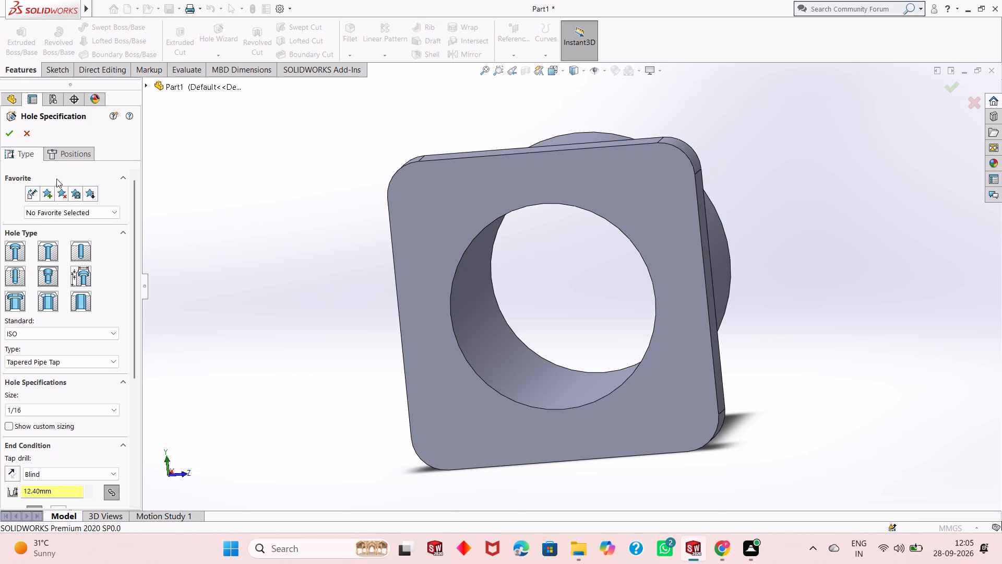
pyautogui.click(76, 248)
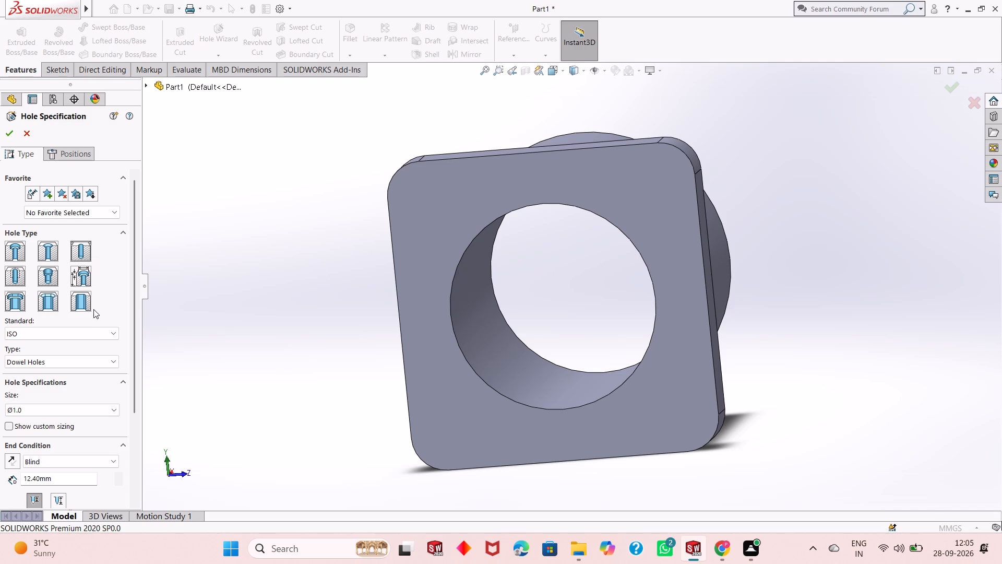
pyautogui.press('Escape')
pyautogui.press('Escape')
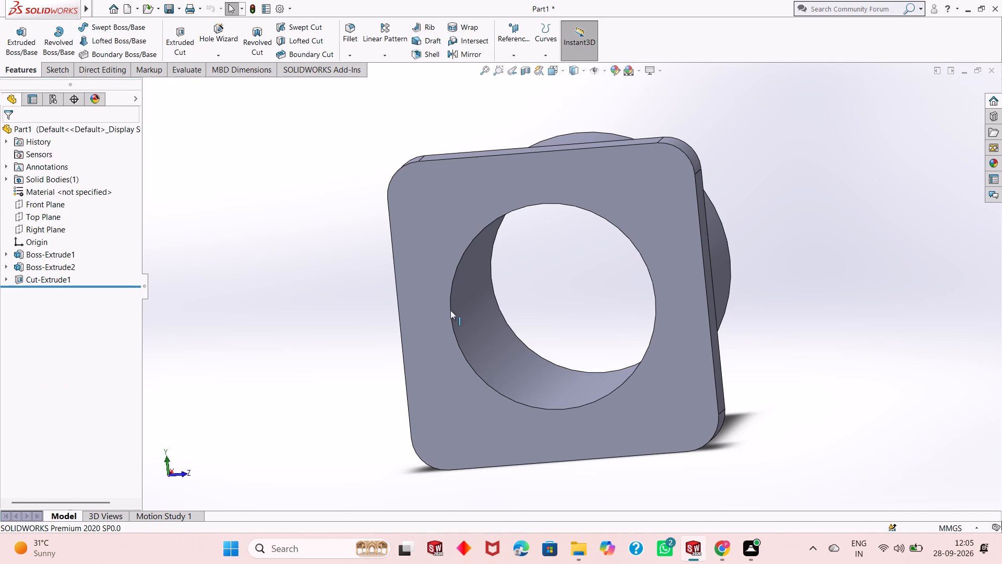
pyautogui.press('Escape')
# Start a sketch on the flange's outer face and draw four circles, about 11 to 14 mm in diameter, centred on the corner fillets.
pyautogui.click(464, 213)
pyautogui.click(510, 187)
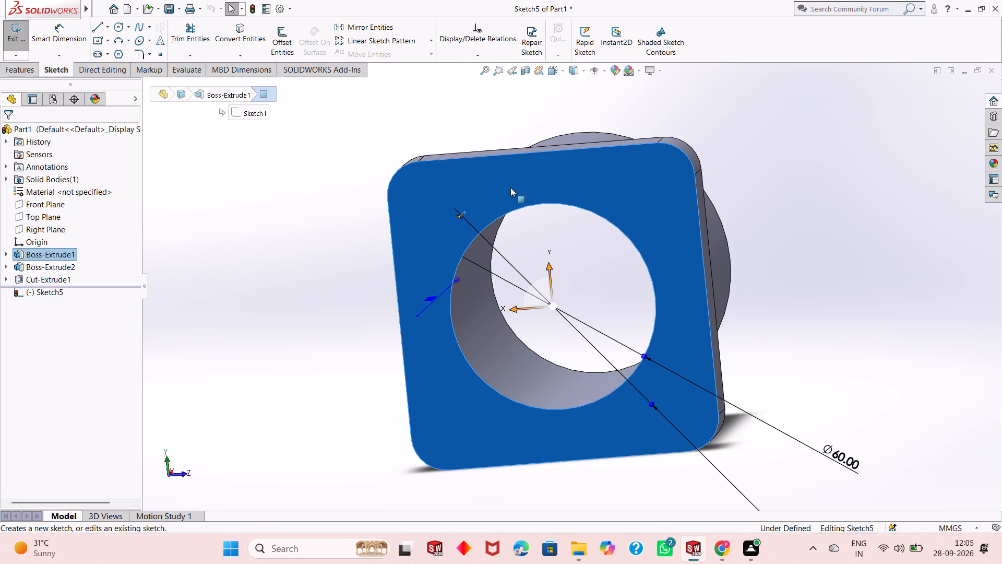
pyautogui.hotkey('ctrl', '8')
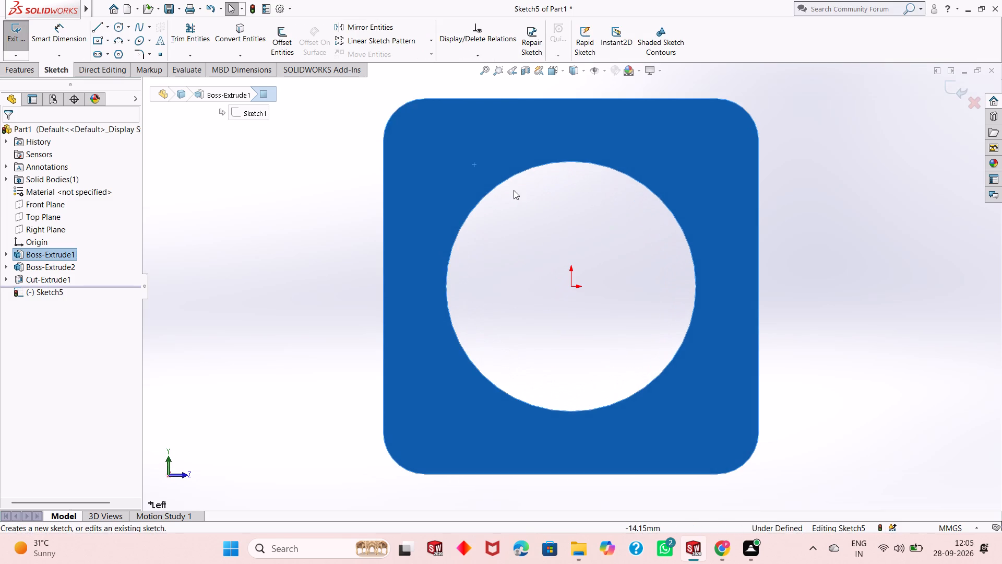
pyautogui.scroll(1, 554, 268)
pyautogui.click(337, 236)
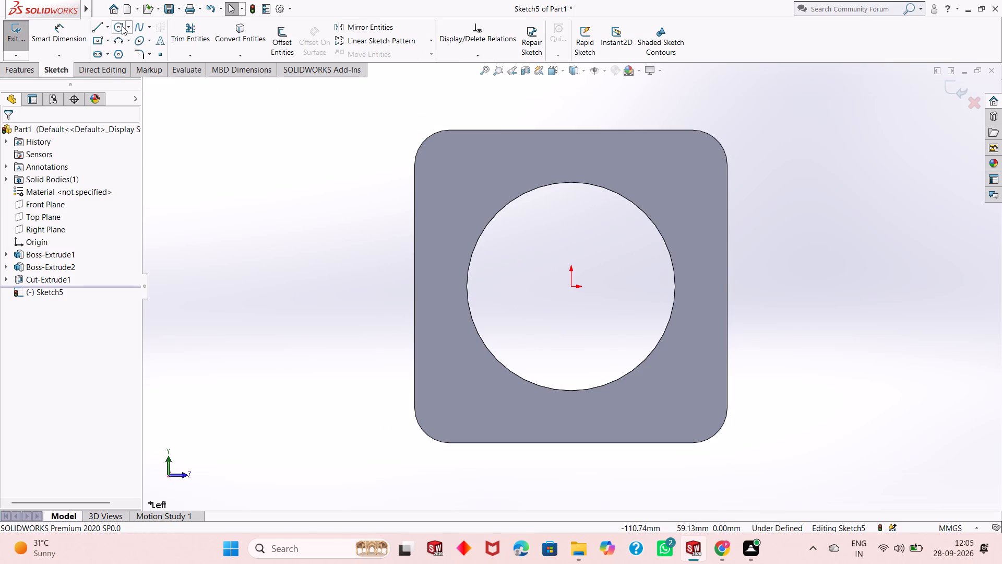
pyautogui.click(116, 26)
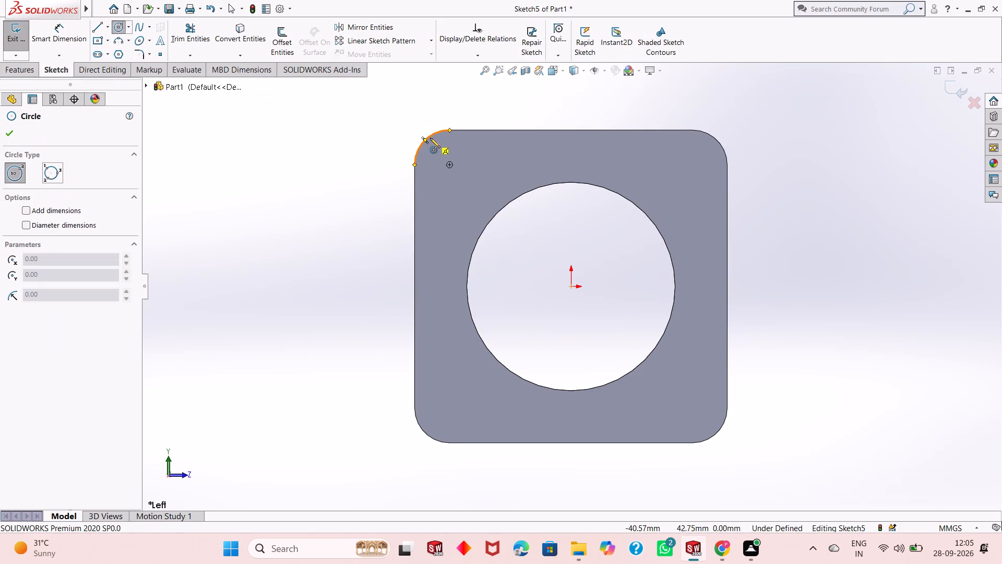
pyautogui.click(450, 164)
pyautogui.click(469, 157)
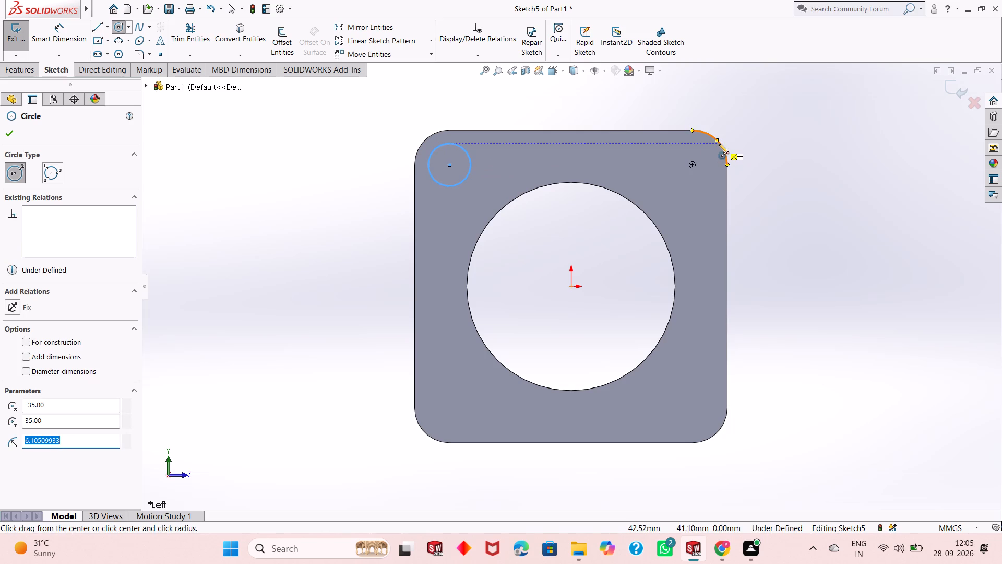
pyautogui.click(691, 166)
pyautogui.click(694, 189)
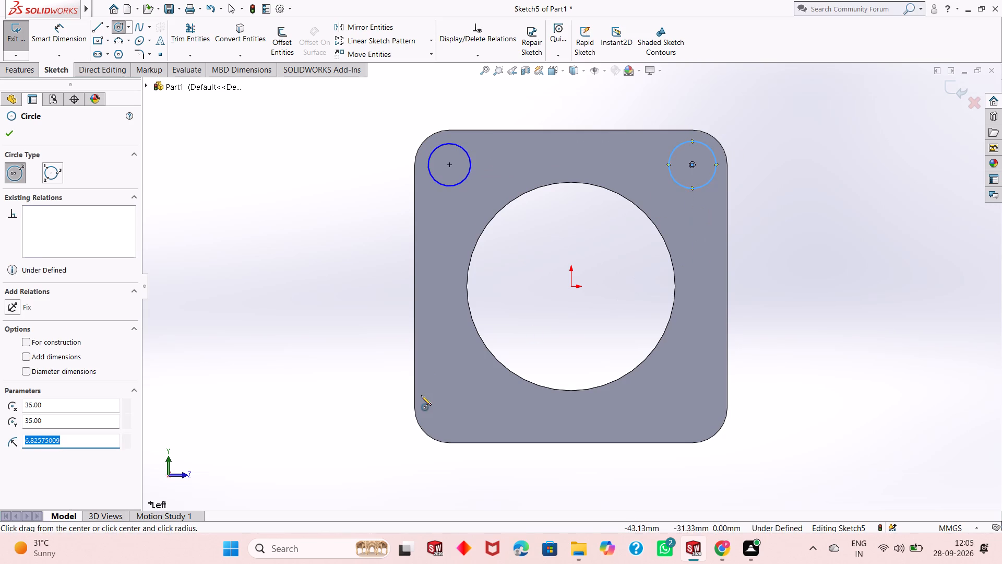
pyautogui.click(451, 408)
pyautogui.click(464, 396)
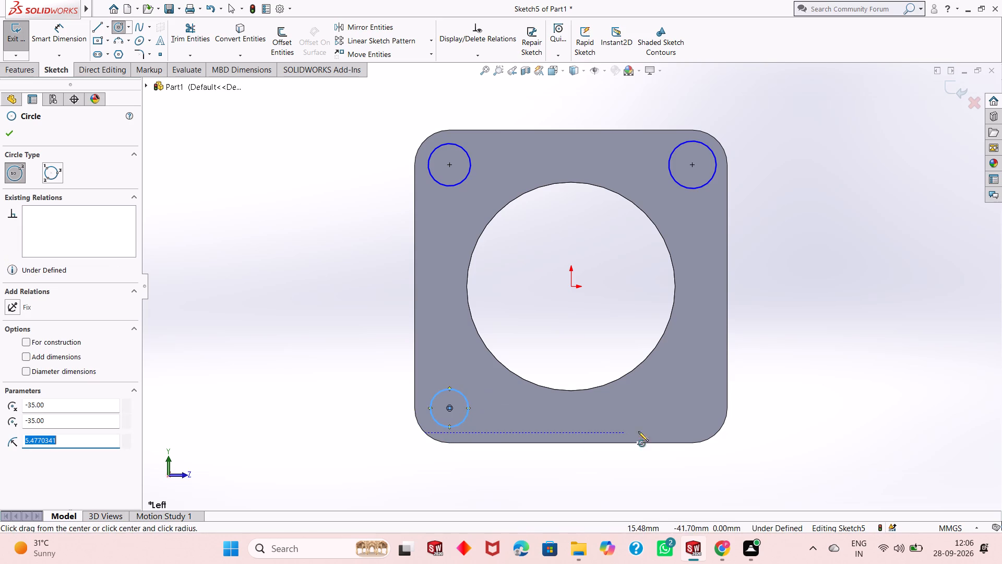
pyautogui.click(693, 408)
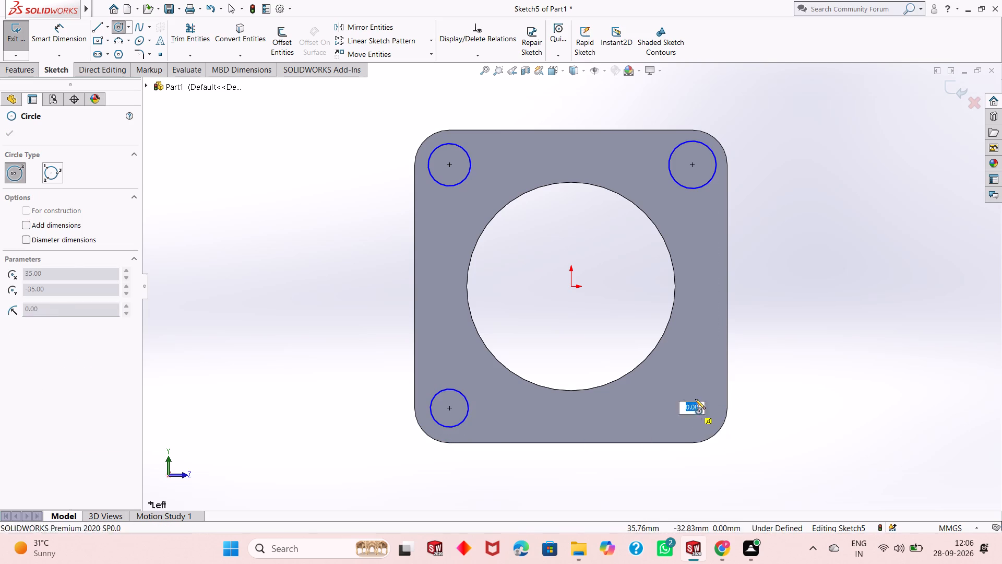
pyautogui.click(699, 390)
pyautogui.rightClick(255, 180)
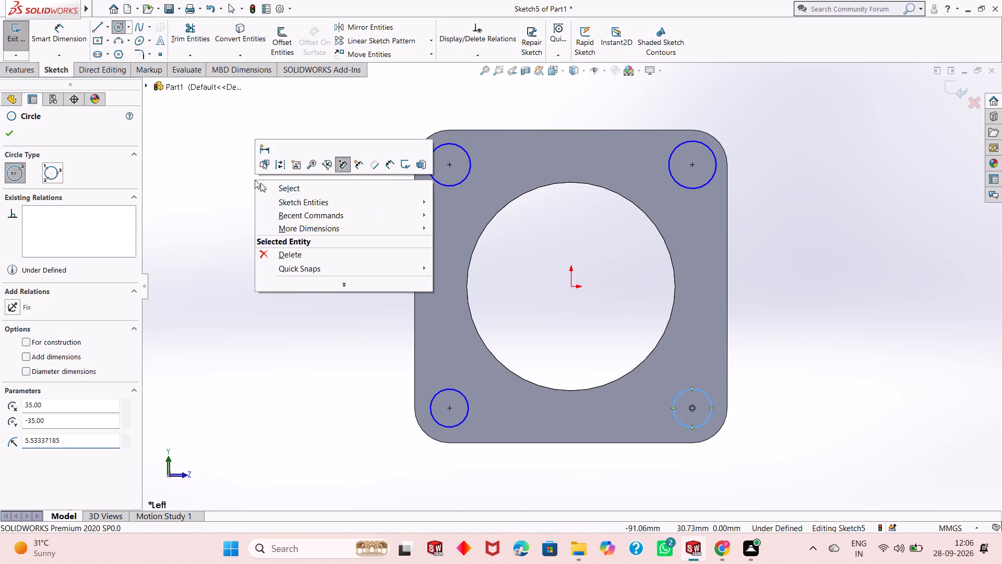
pyautogui.click(267, 184)
# Dimension the two upper corner circles on the flange face to 8.5 mm diameter each.
pyautogui.click(61, 31)
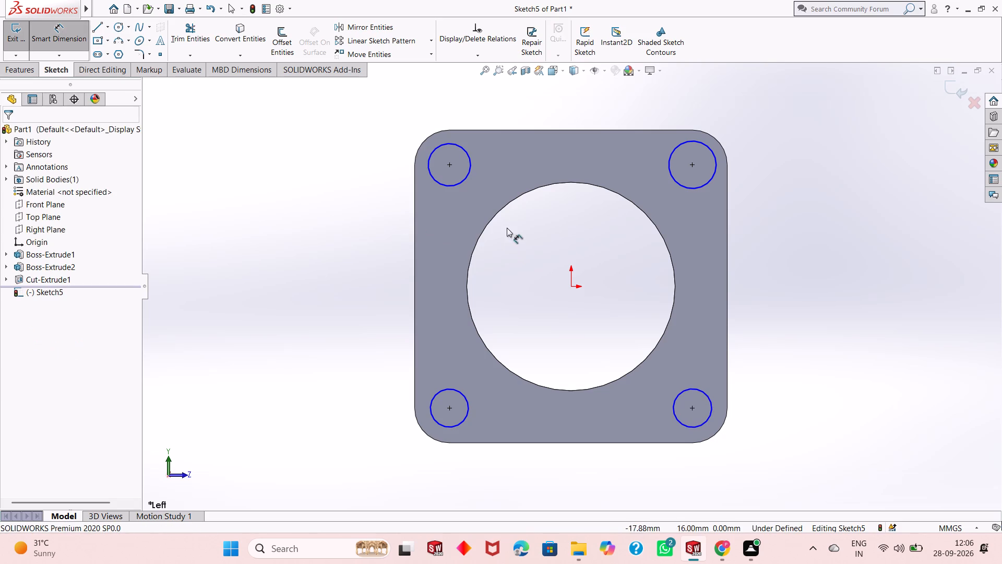
pyautogui.click(459, 185)
pyautogui.click(362, 255)
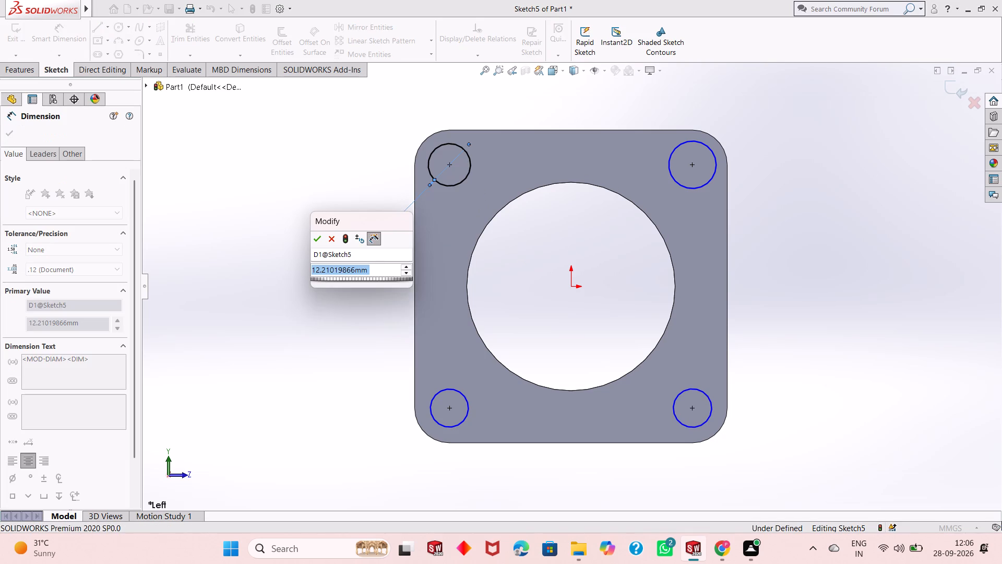
pyautogui.press('8')
pyautogui.write('.50')
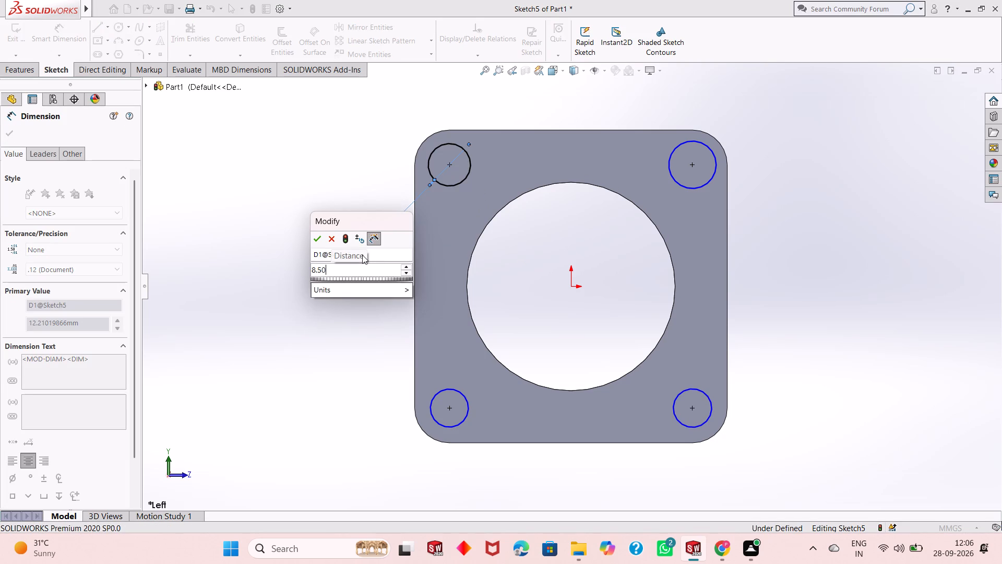
pyautogui.press('Return')
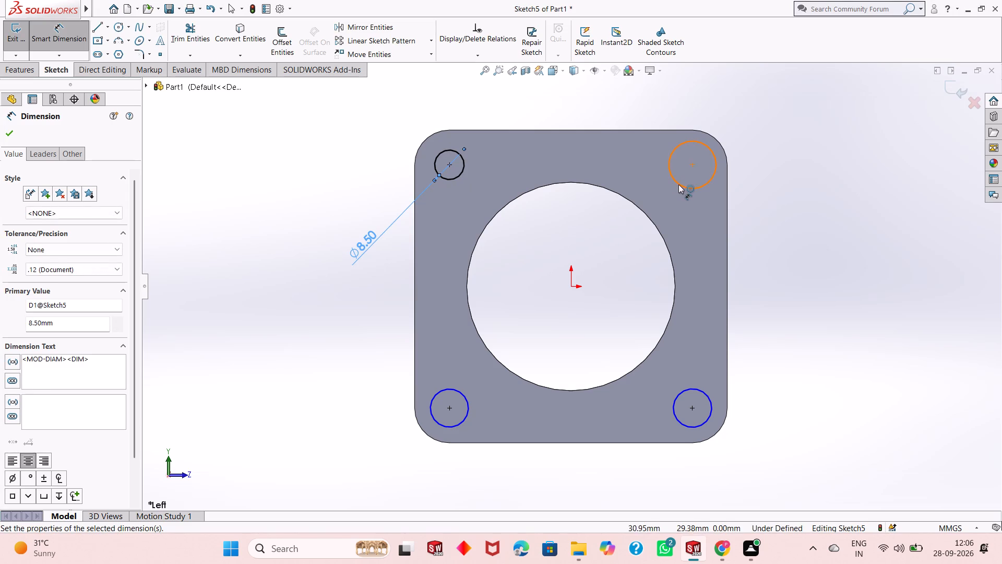
pyautogui.click(679, 184)
pyautogui.click(779, 274)
pyautogui.write('8.5')
pyautogui.press('Return')
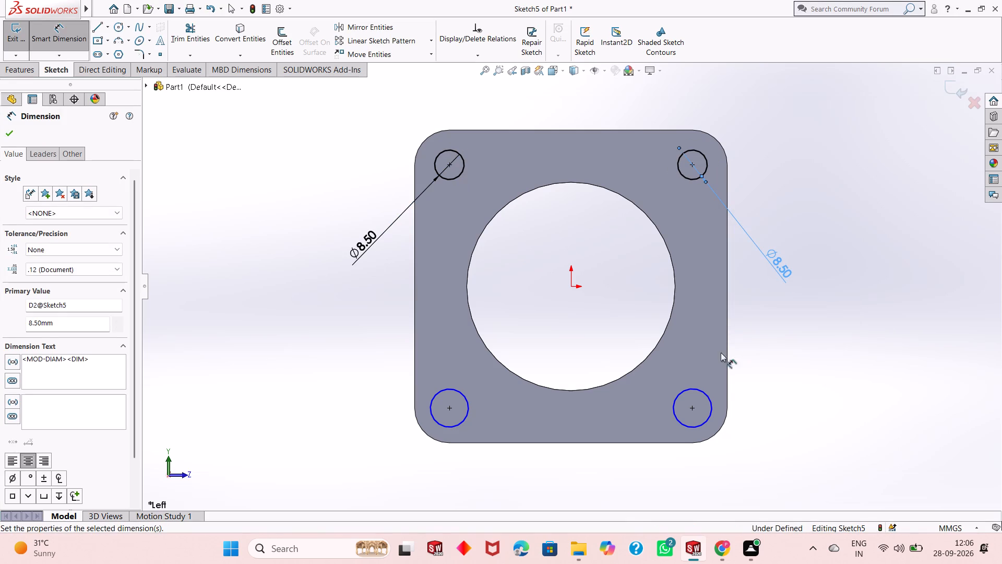
# Dimension the two lower corner circles on the flange face to 8.5 mm diameter each.
pyautogui.click(709, 404)
pyautogui.click(787, 437)
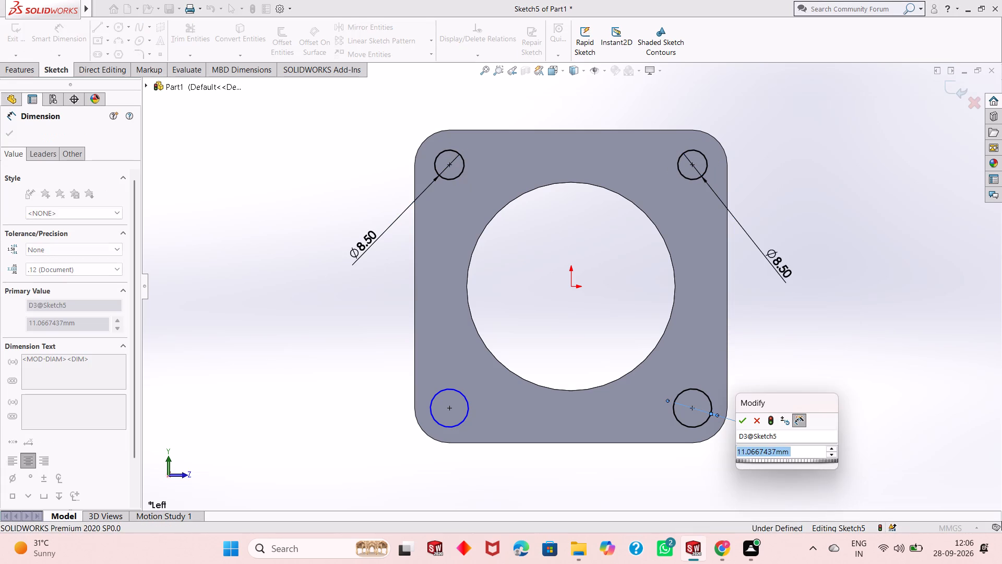
pyautogui.write('8.5')
pyautogui.press('Return')
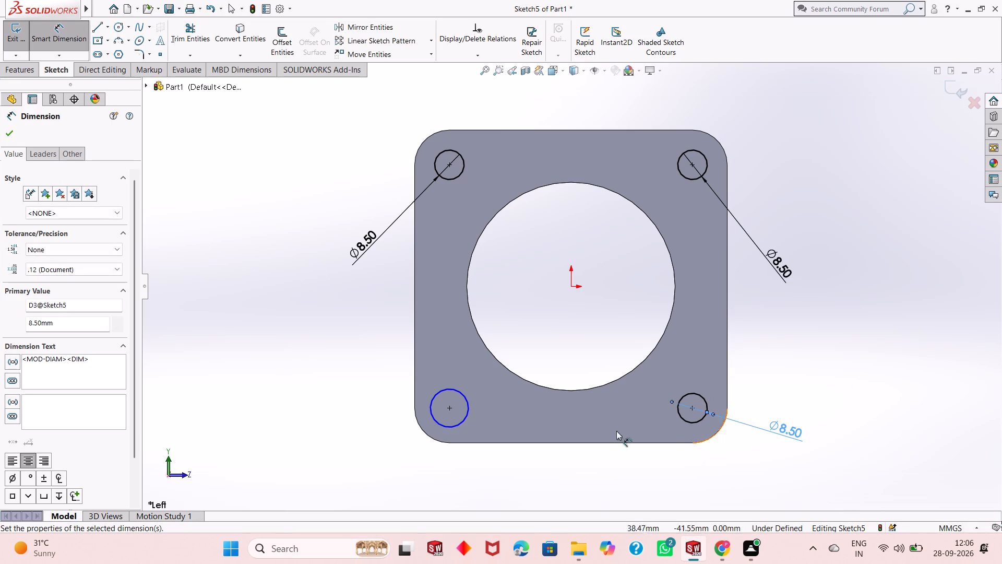
pyautogui.click(464, 424)
pyautogui.click(388, 457)
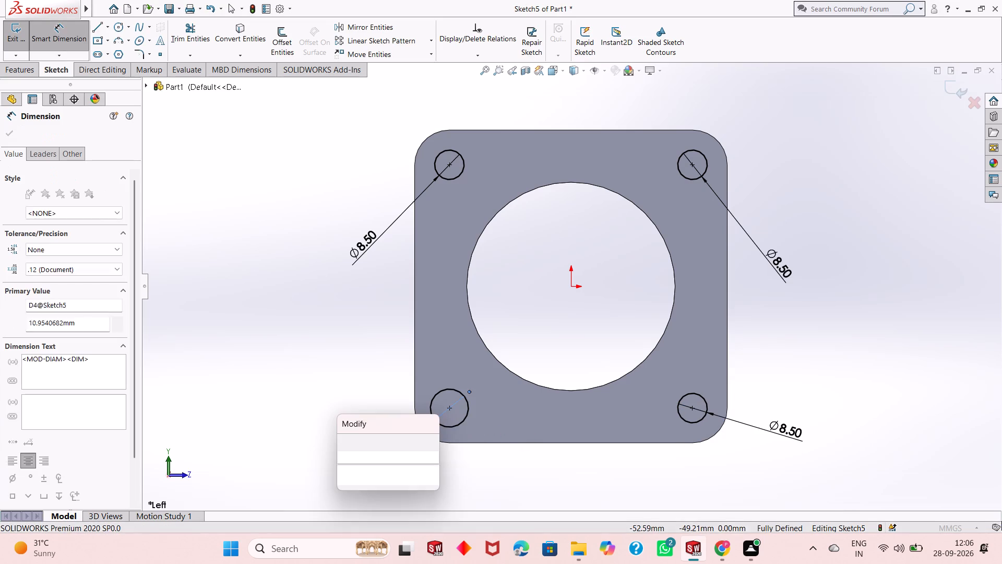
pyautogui.write('8..5')
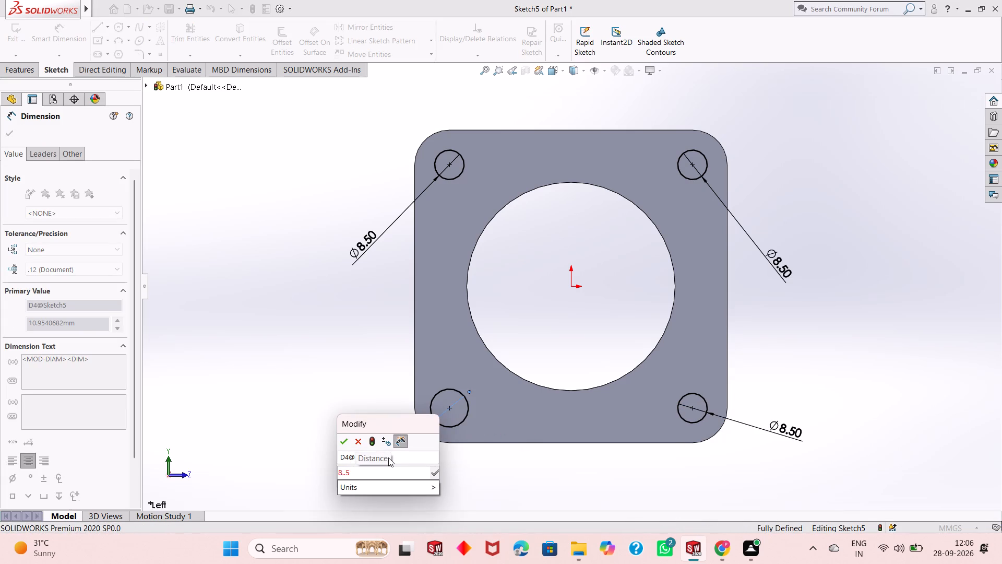
pyautogui.press('Return')
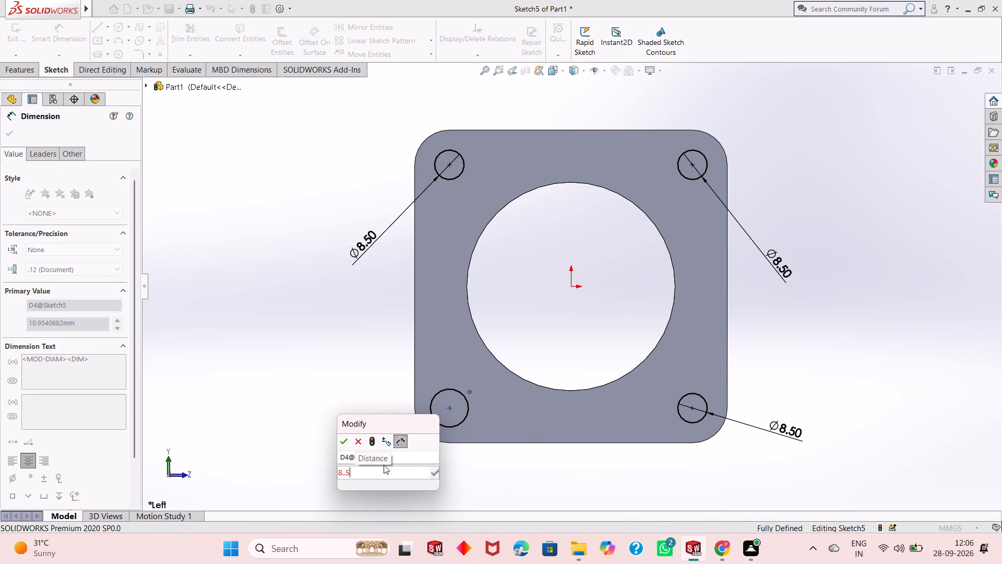
pyautogui.click(370, 478)
pyautogui.press('BackSpace')
pyautogui.press('BackSpace')
pyautogui.press('BackSpace')
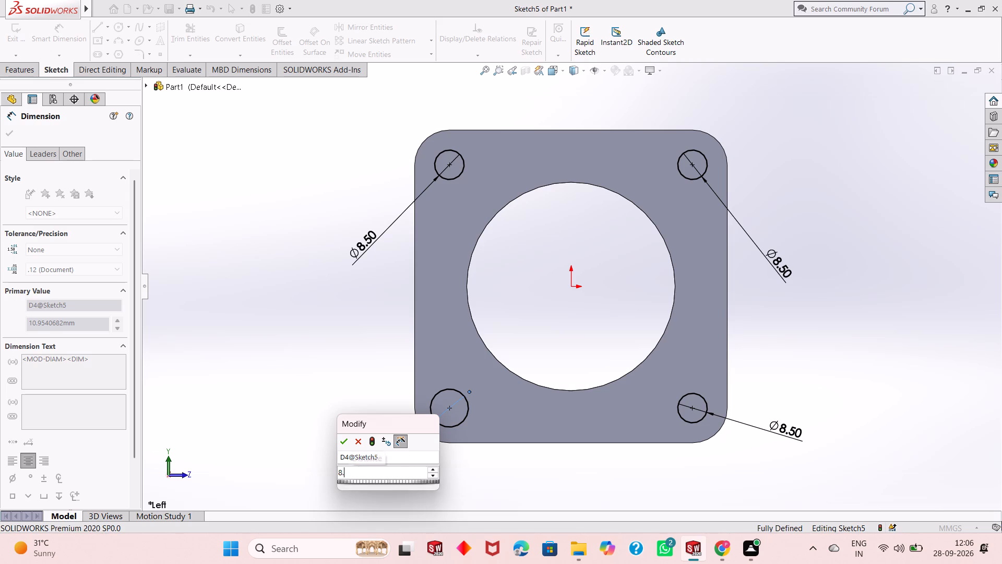
pyautogui.write('.5')
pyautogui.press('Return')
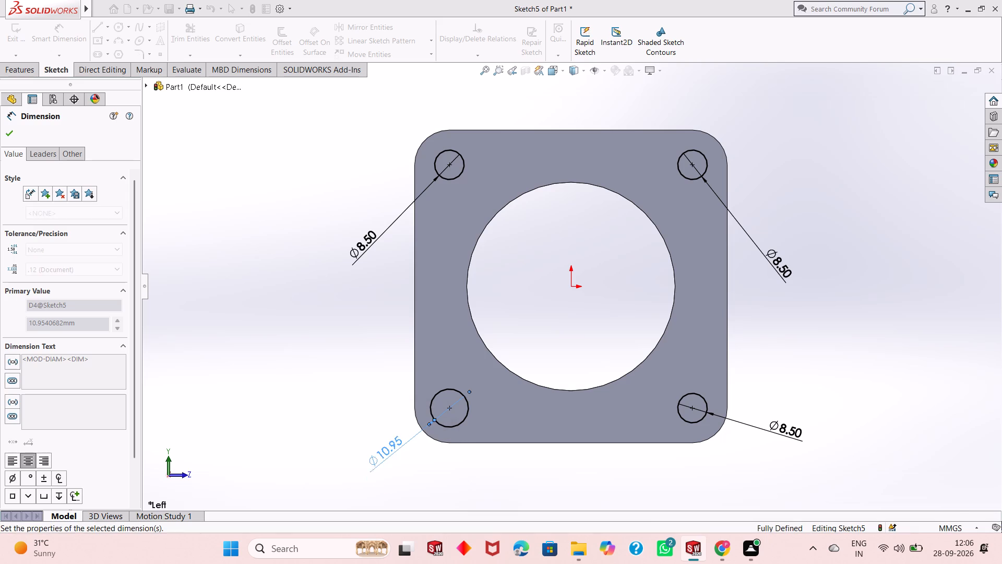
pyautogui.rightClick(319, 285)
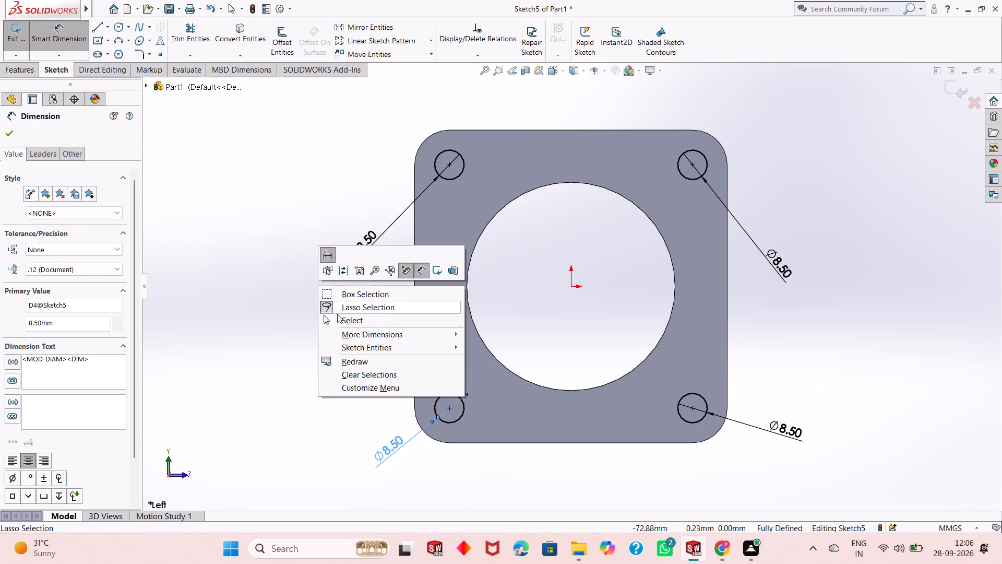
pyautogui.click(340, 318)
# Extrude-cut the four corner circles with a Blind depth of 12 mm through the flange.
pyautogui.moveTo(611, 275); pyautogui.dragTo(578, 282, button='middle')
pyautogui.scroll(1, 577, 282)
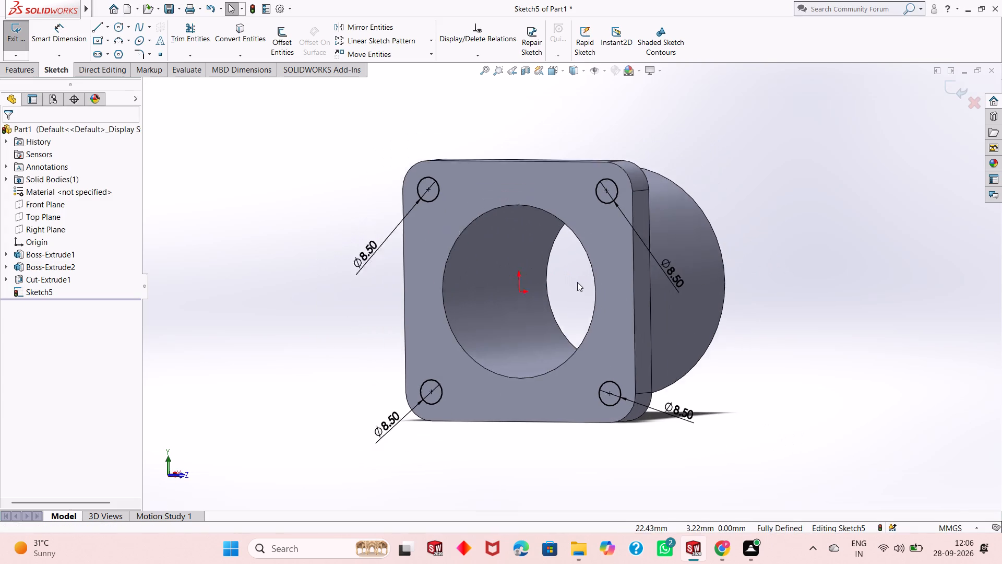
pyautogui.scroll(1, 577, 282)
pyautogui.click(18, 77)
pyautogui.click(19, 62)
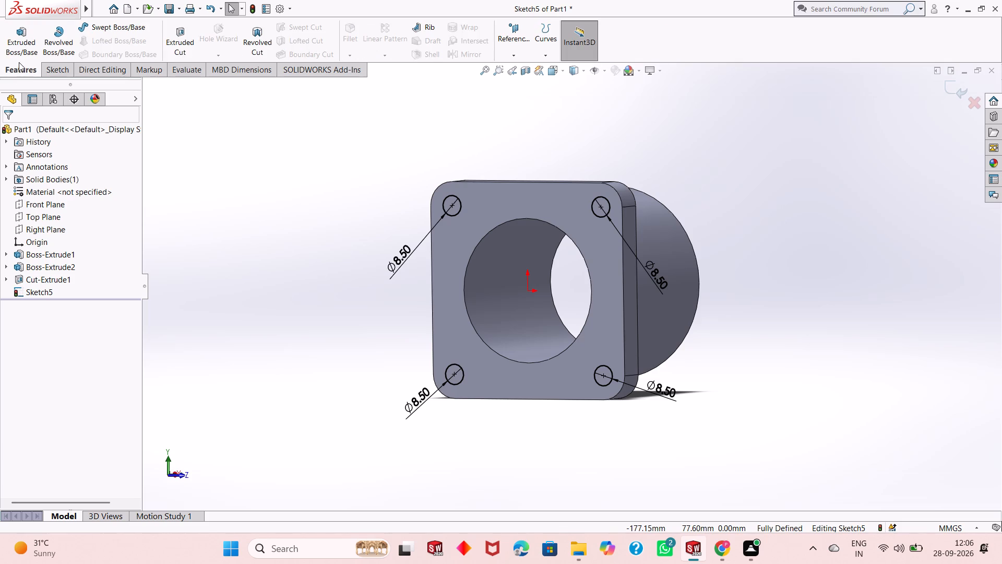
pyautogui.click(21, 39)
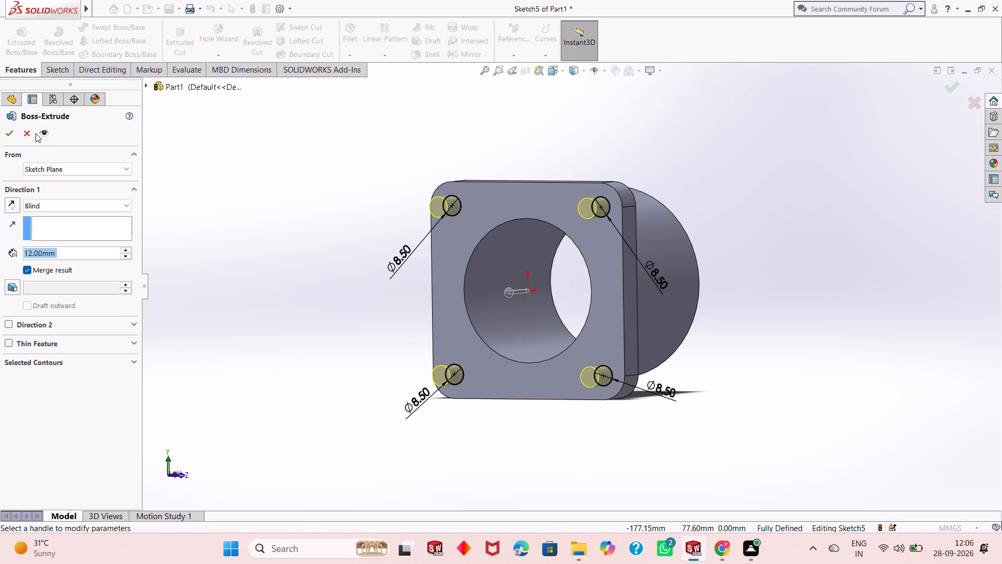
pyautogui.click(25, 135)
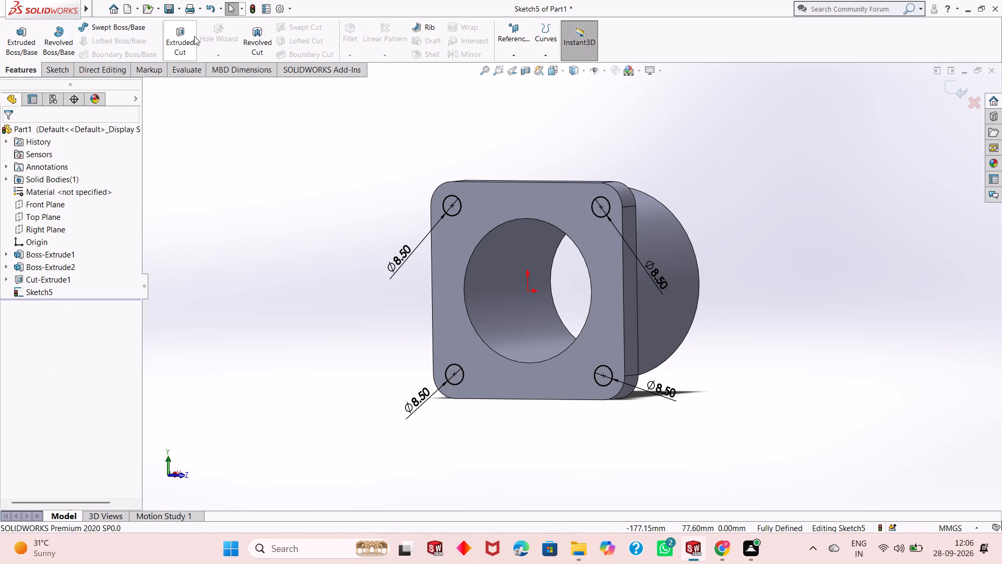
pyautogui.click(194, 36)
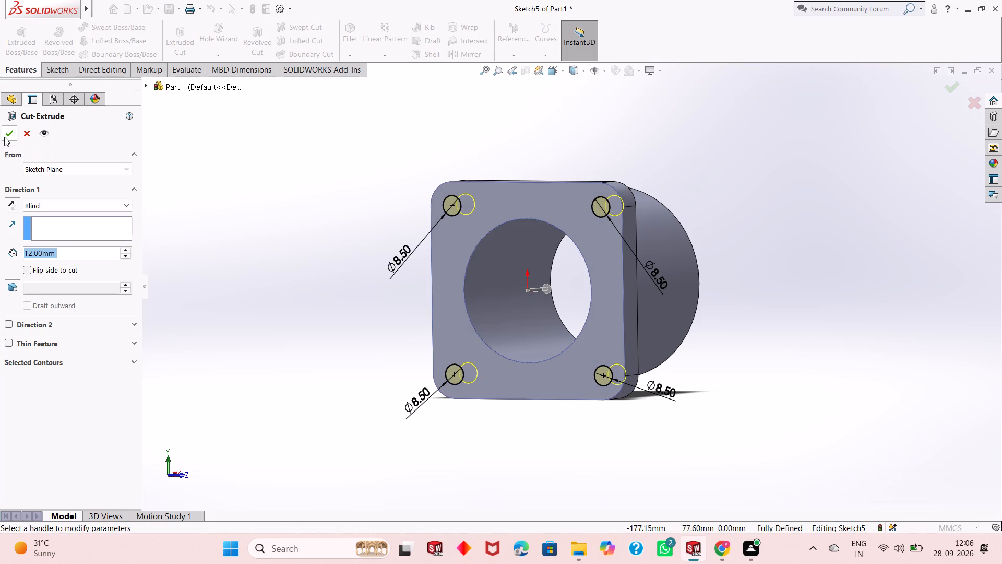
pyautogui.click(4, 137)
pyautogui.click(216, 189)
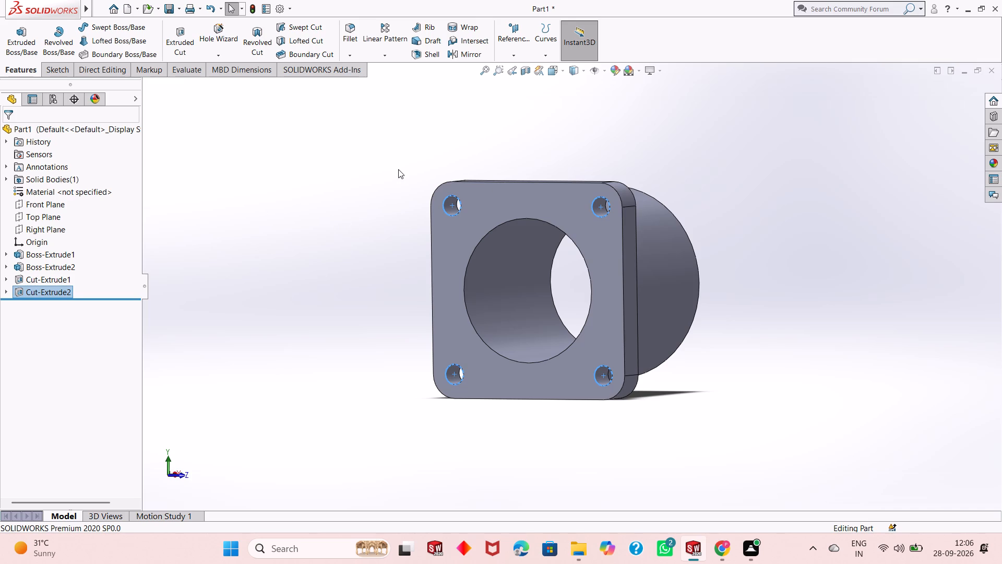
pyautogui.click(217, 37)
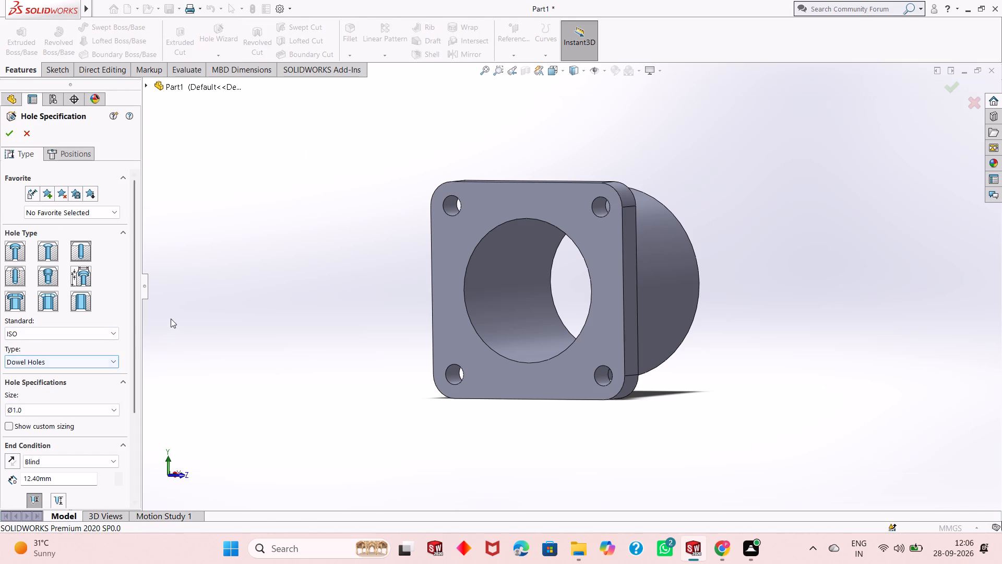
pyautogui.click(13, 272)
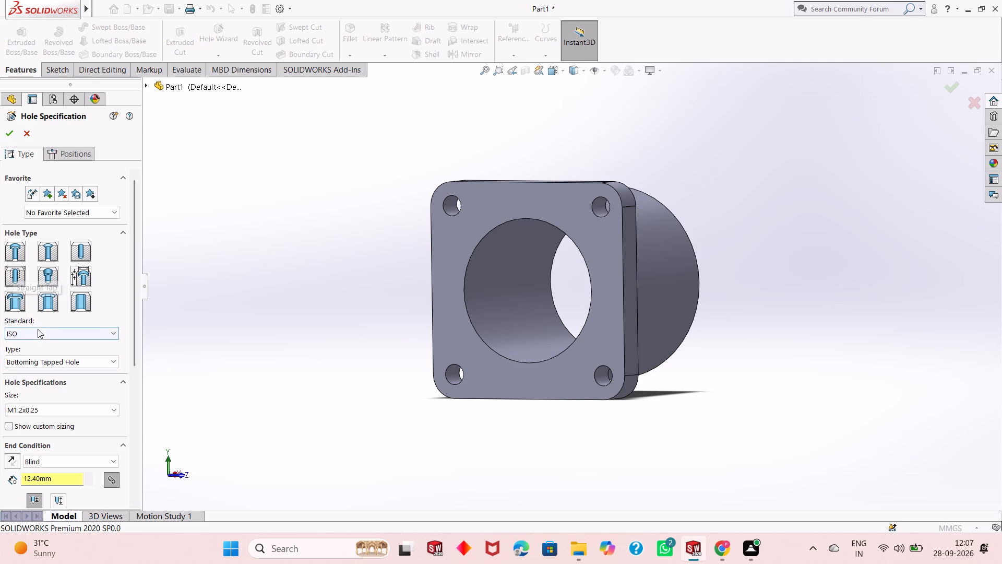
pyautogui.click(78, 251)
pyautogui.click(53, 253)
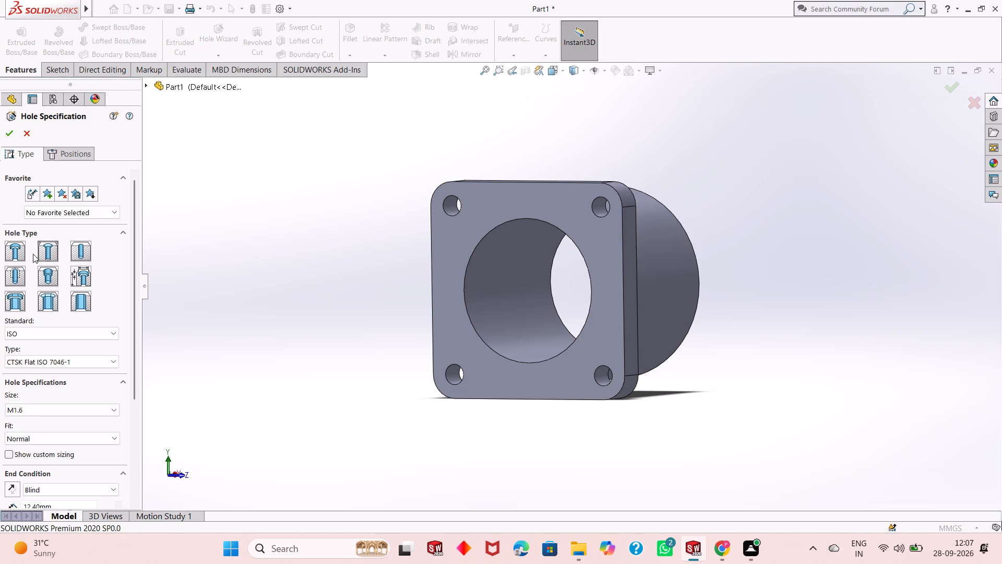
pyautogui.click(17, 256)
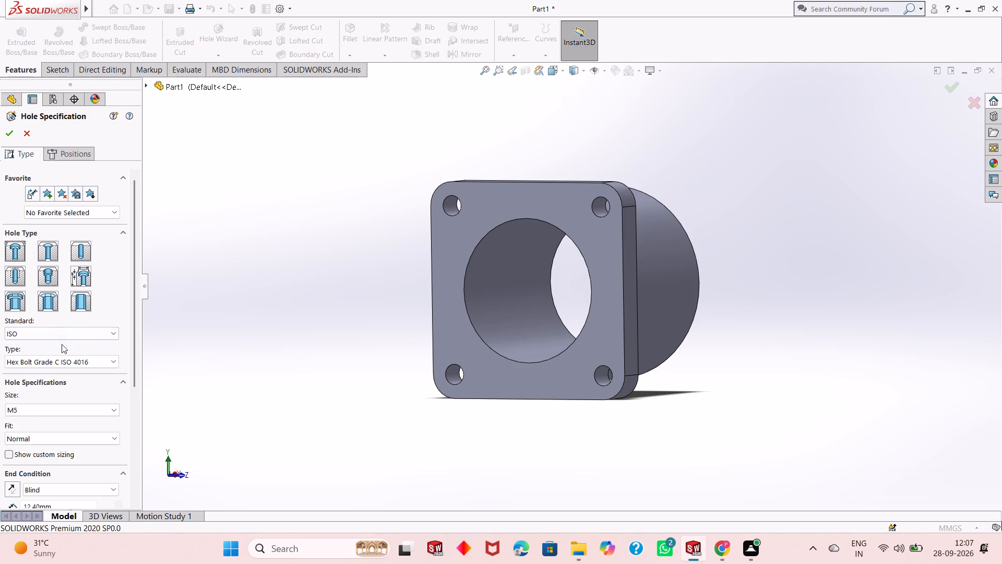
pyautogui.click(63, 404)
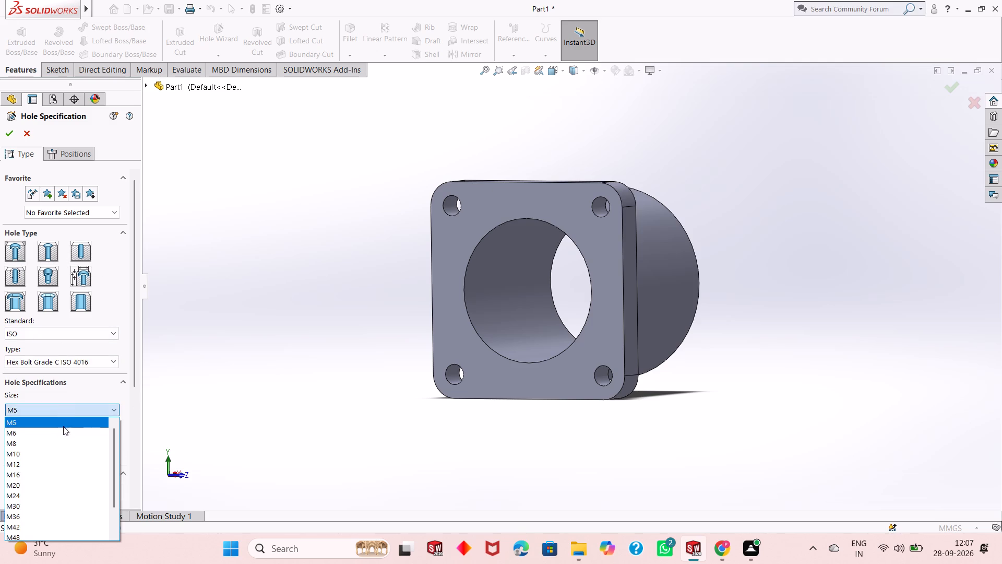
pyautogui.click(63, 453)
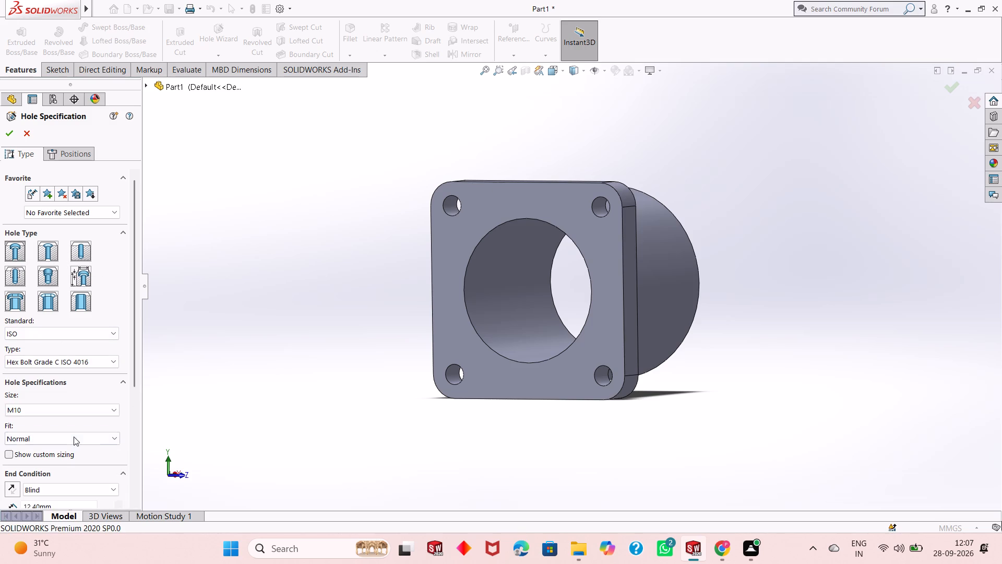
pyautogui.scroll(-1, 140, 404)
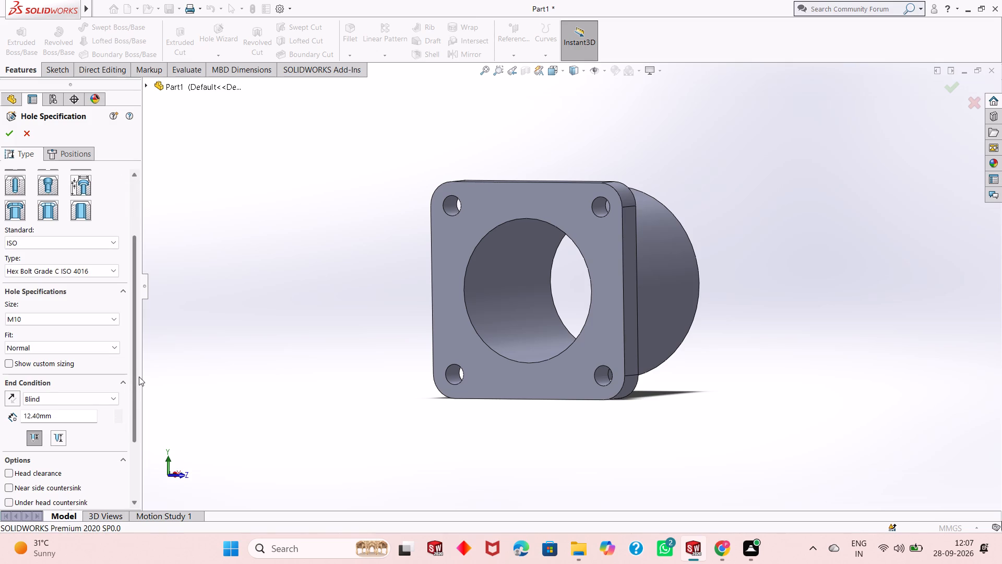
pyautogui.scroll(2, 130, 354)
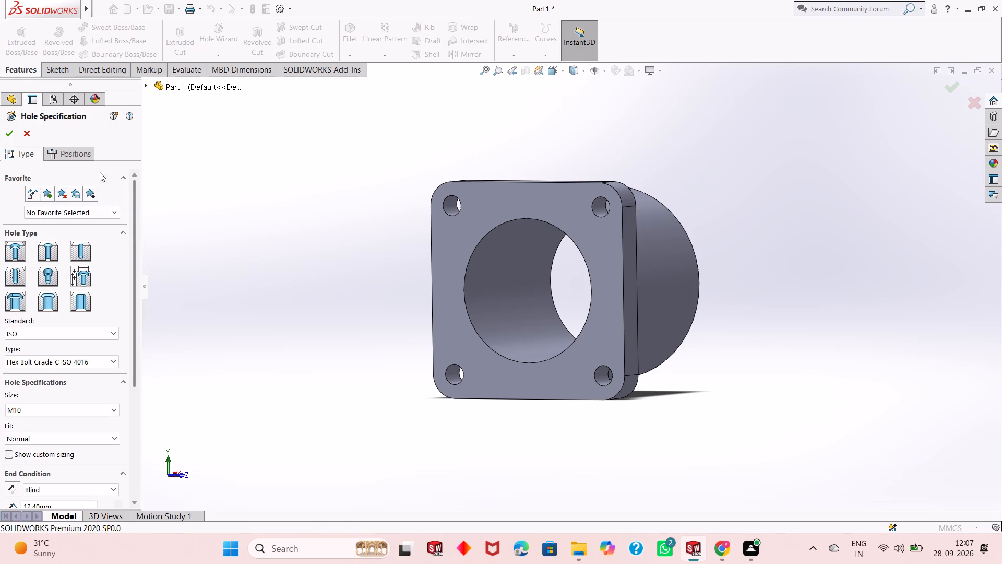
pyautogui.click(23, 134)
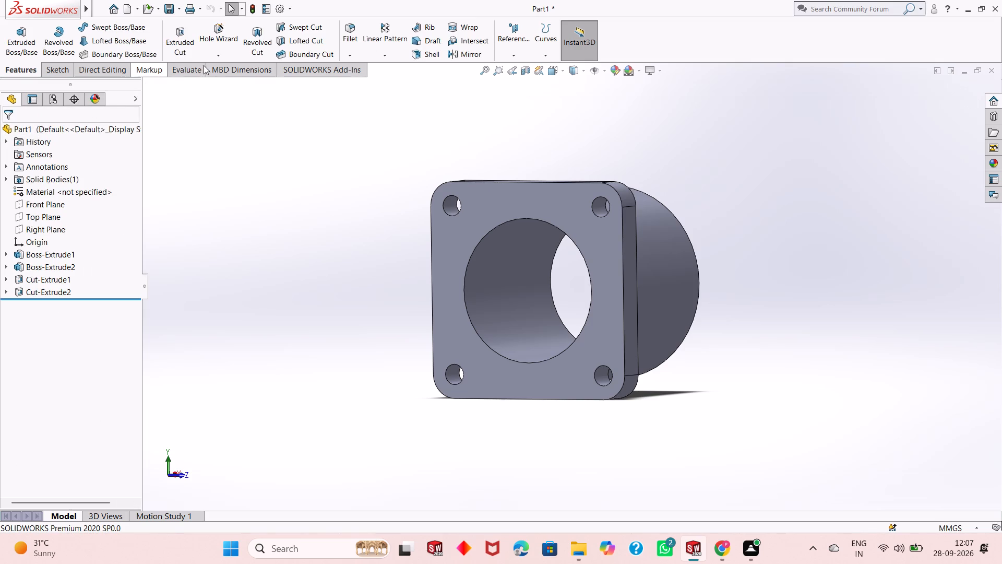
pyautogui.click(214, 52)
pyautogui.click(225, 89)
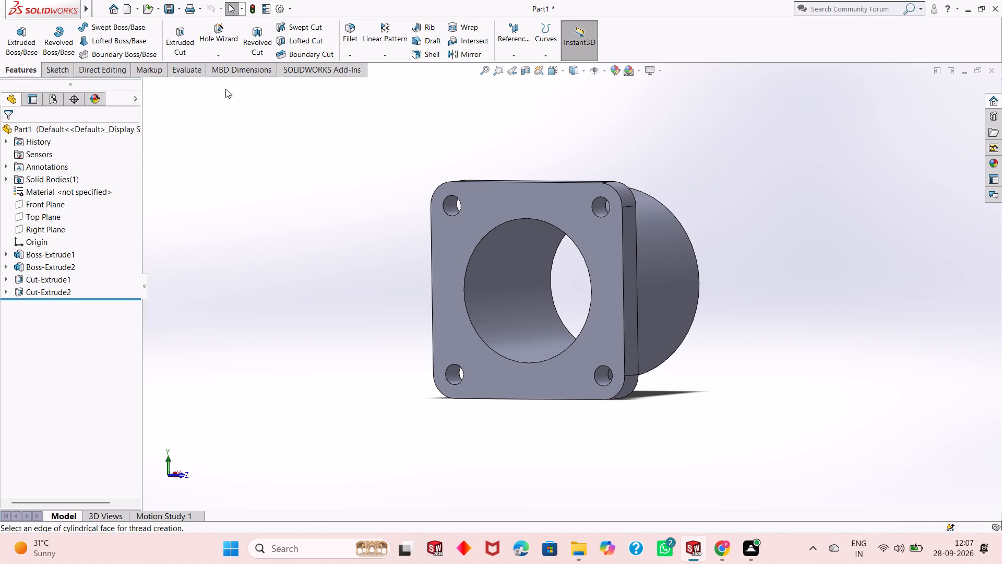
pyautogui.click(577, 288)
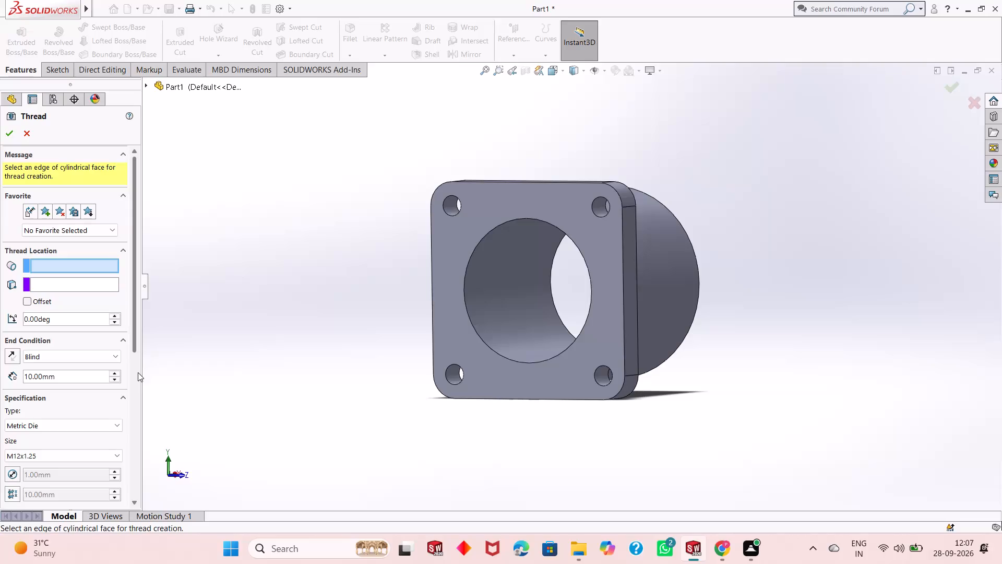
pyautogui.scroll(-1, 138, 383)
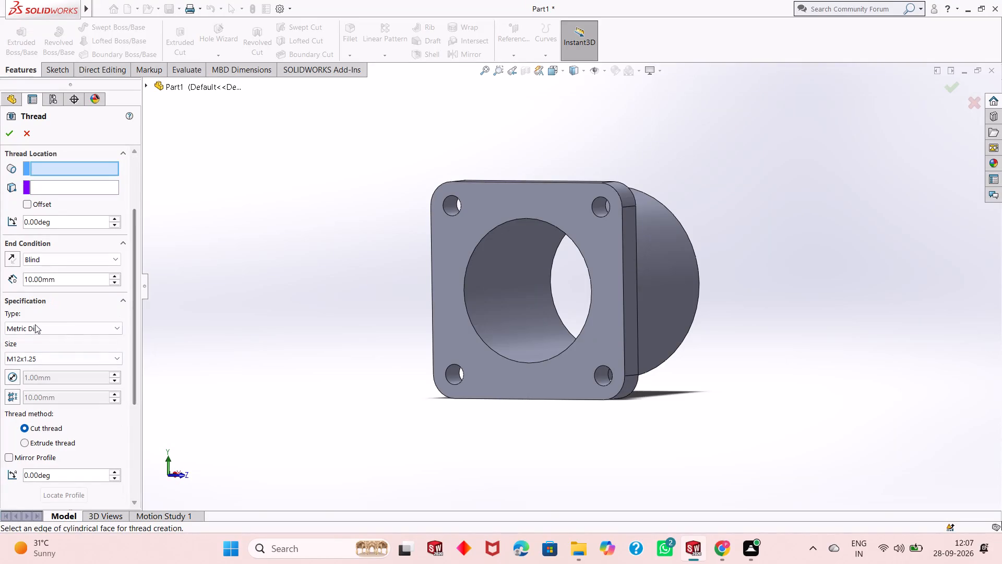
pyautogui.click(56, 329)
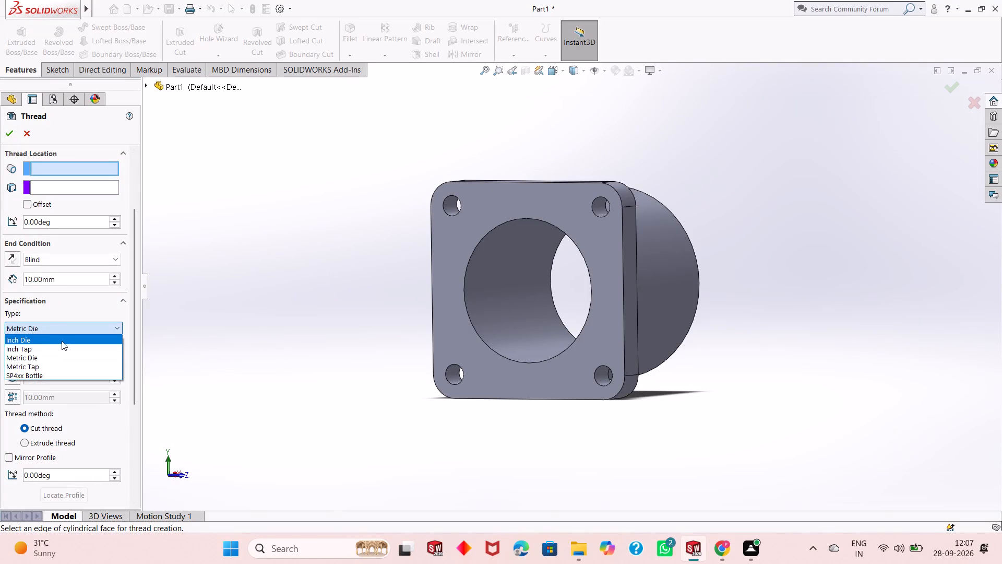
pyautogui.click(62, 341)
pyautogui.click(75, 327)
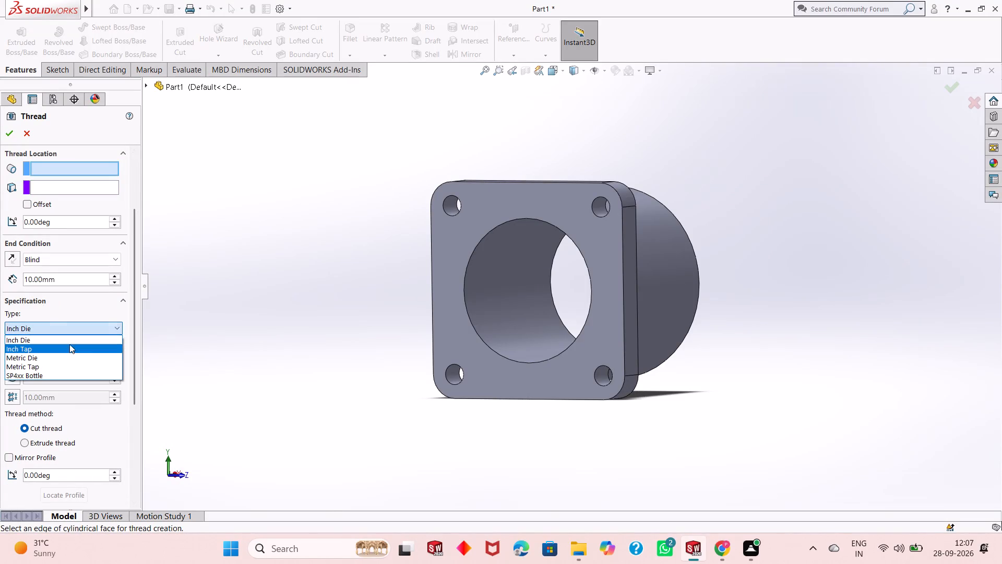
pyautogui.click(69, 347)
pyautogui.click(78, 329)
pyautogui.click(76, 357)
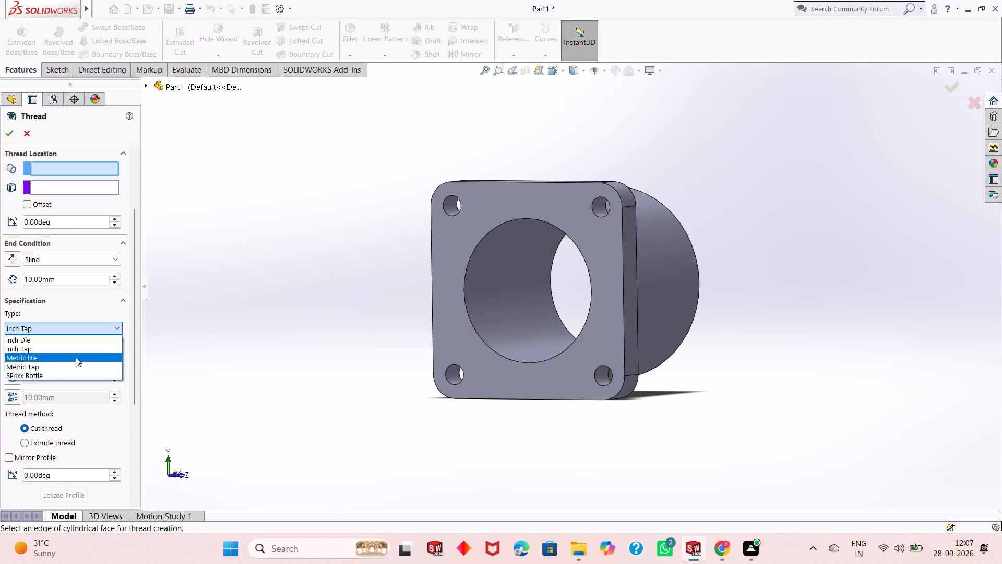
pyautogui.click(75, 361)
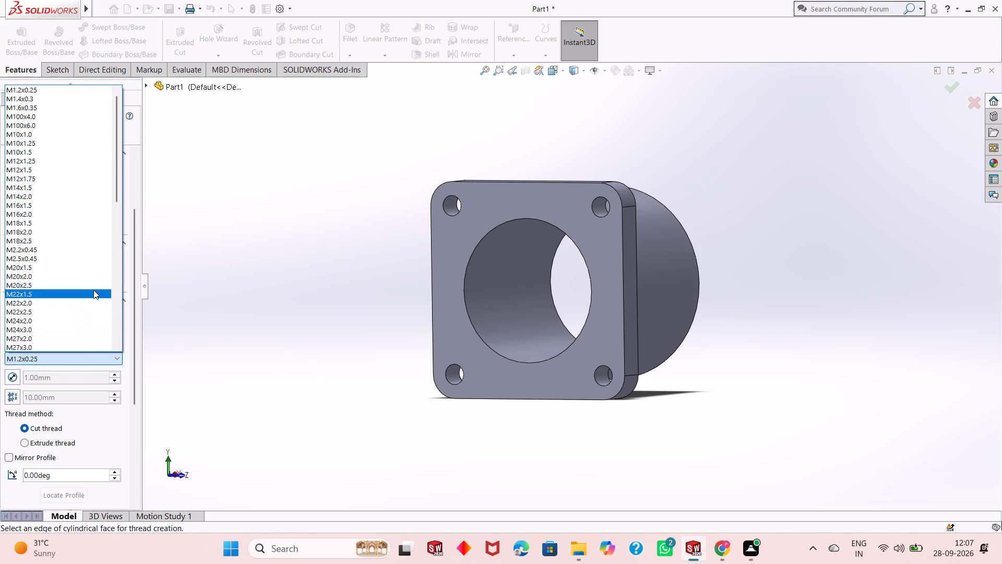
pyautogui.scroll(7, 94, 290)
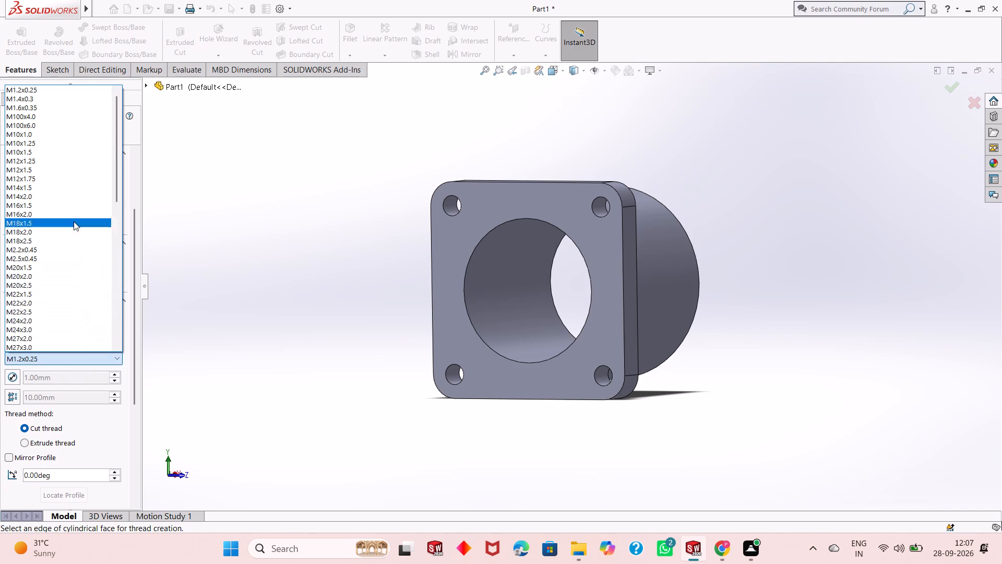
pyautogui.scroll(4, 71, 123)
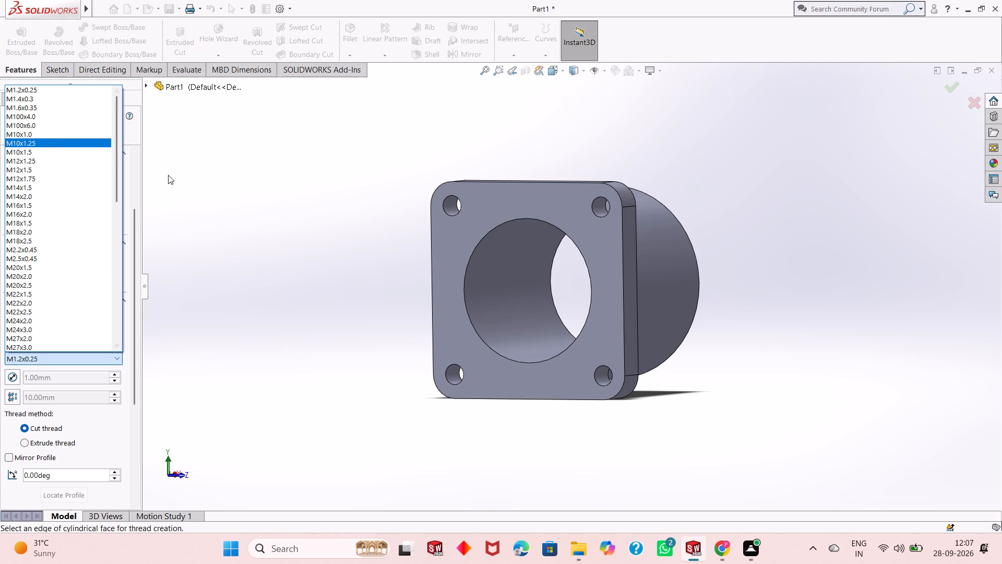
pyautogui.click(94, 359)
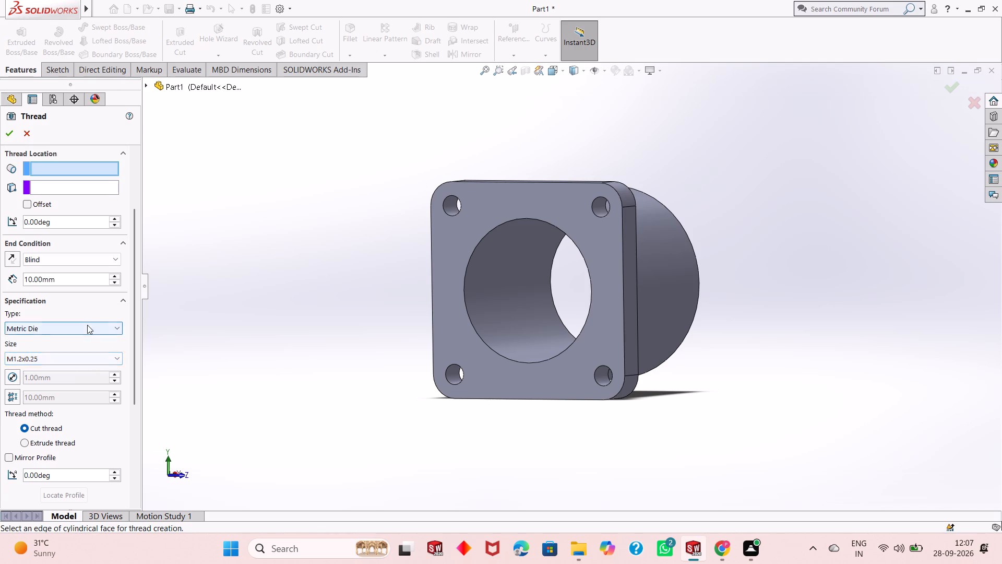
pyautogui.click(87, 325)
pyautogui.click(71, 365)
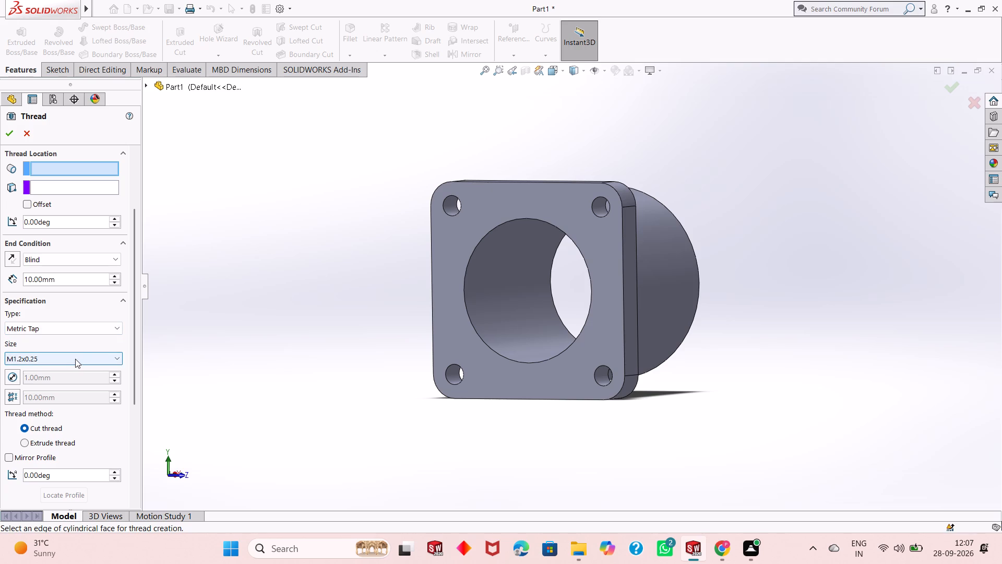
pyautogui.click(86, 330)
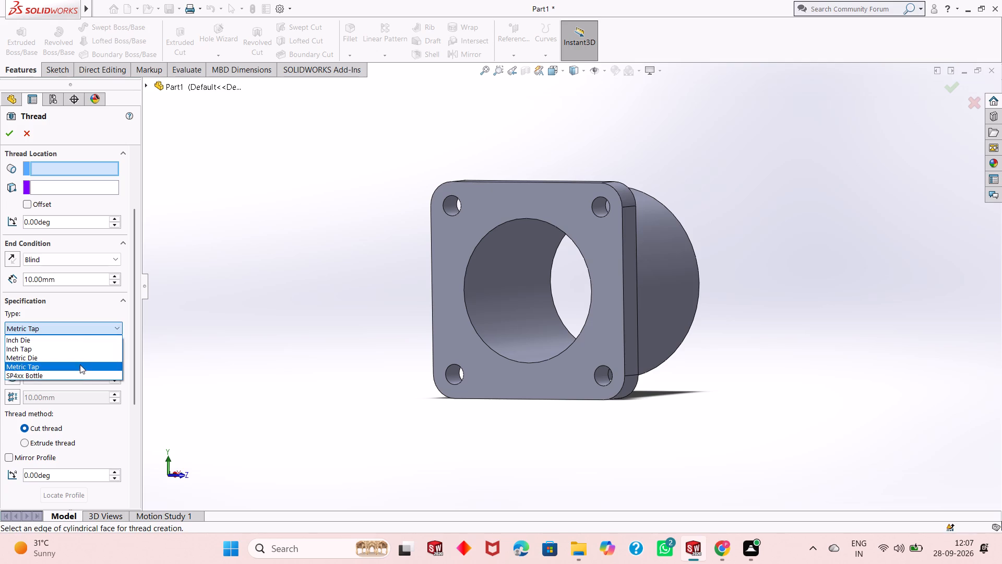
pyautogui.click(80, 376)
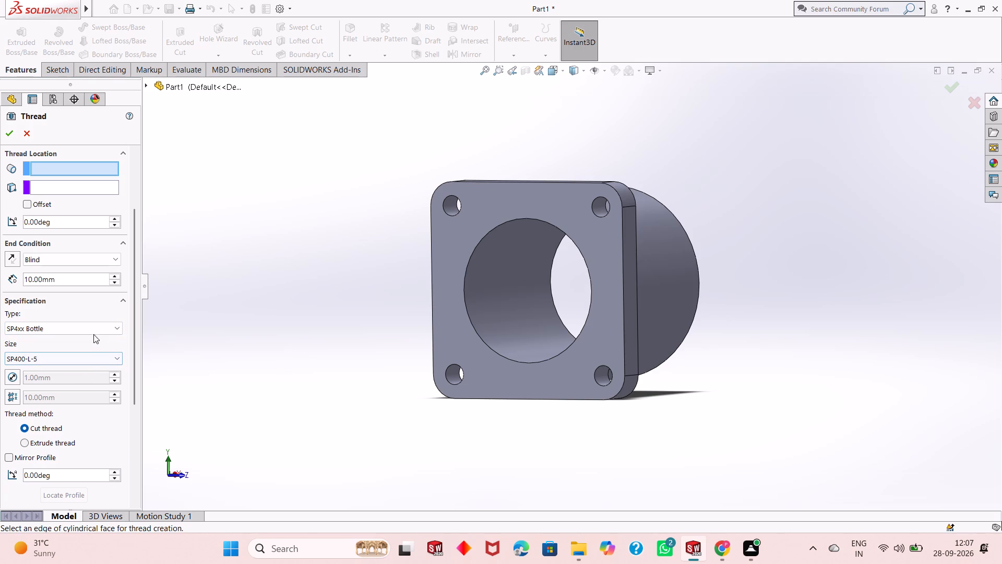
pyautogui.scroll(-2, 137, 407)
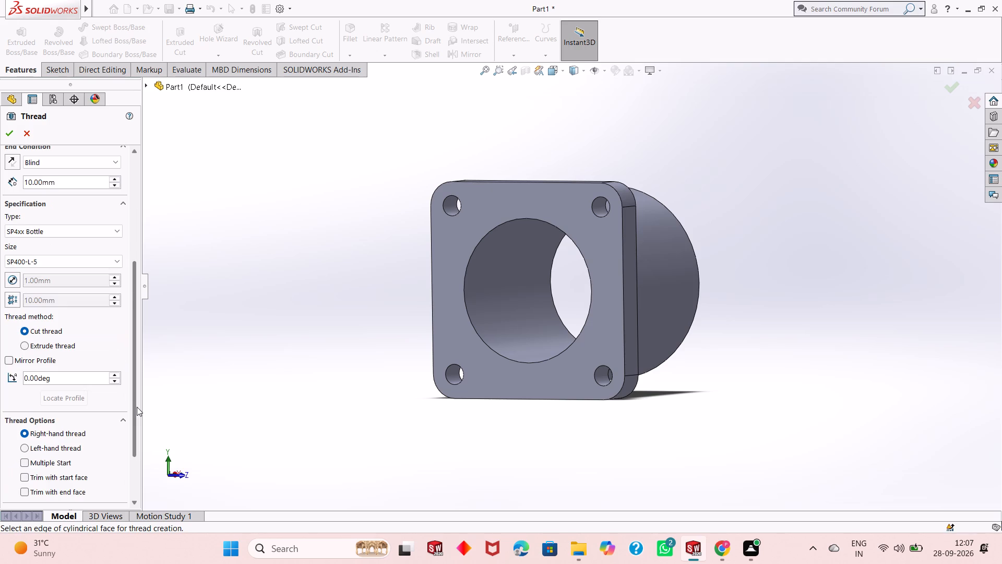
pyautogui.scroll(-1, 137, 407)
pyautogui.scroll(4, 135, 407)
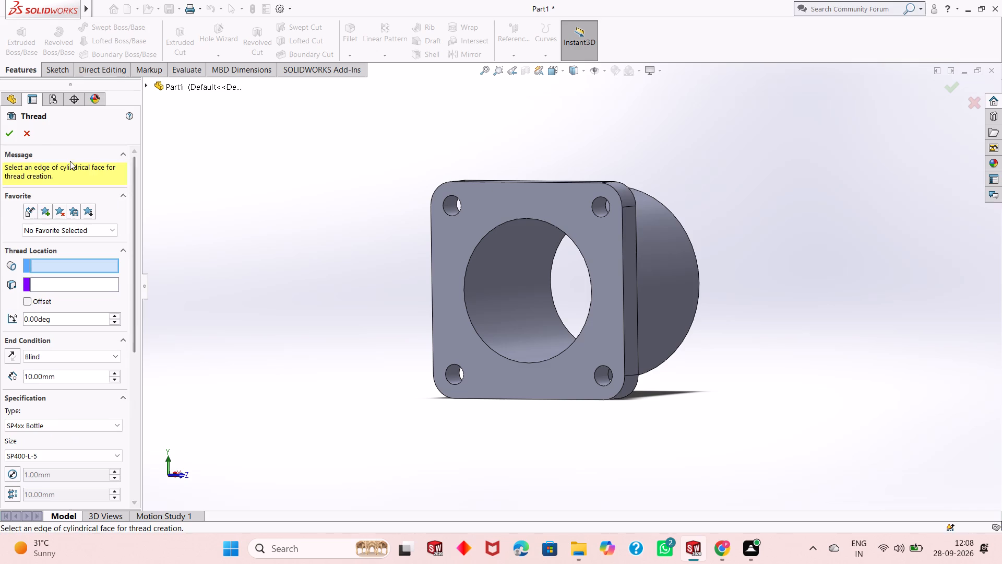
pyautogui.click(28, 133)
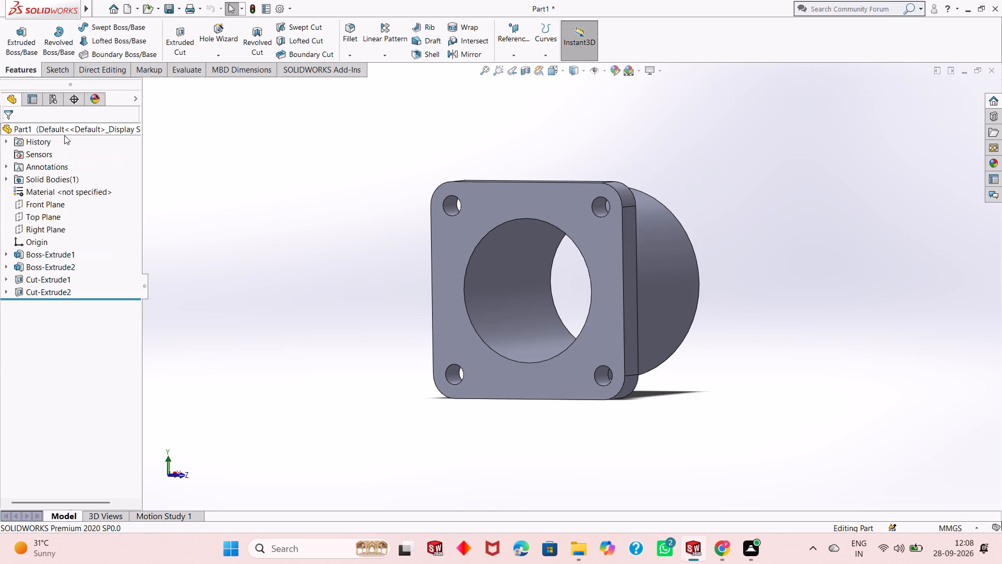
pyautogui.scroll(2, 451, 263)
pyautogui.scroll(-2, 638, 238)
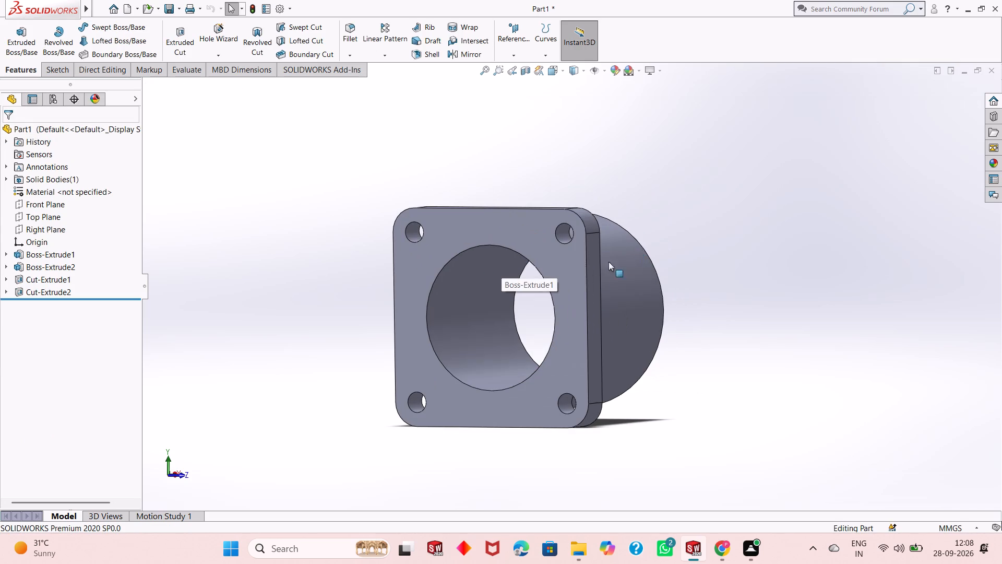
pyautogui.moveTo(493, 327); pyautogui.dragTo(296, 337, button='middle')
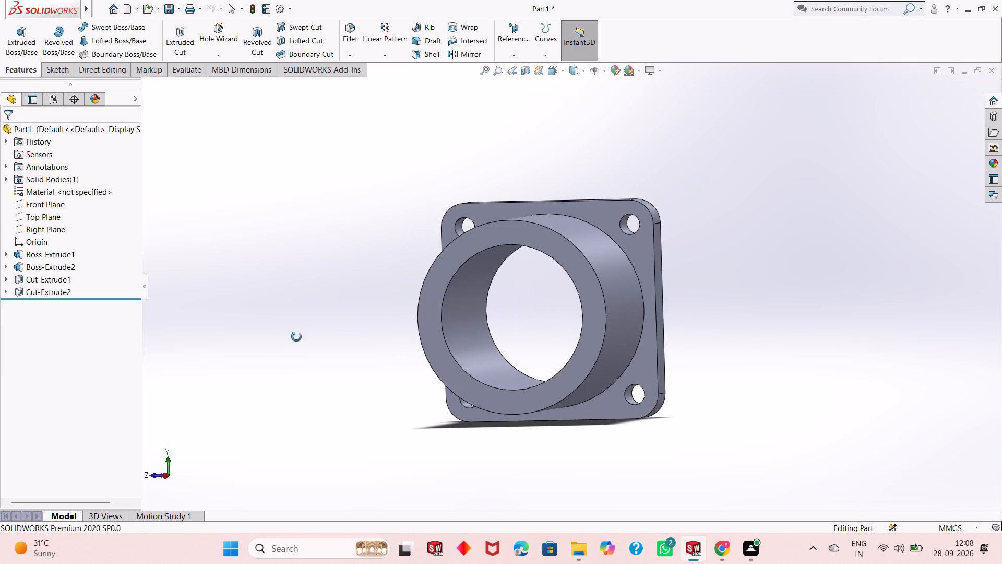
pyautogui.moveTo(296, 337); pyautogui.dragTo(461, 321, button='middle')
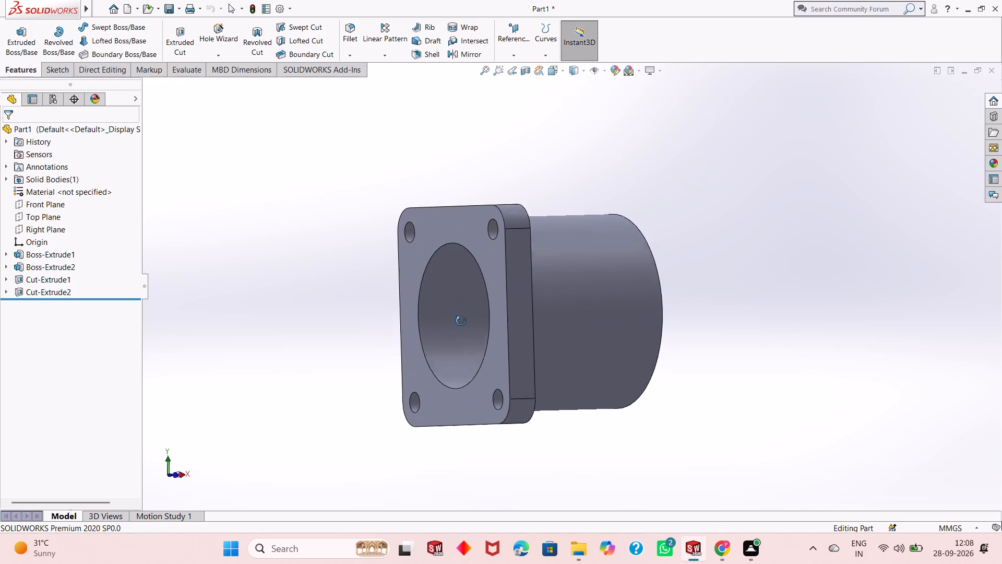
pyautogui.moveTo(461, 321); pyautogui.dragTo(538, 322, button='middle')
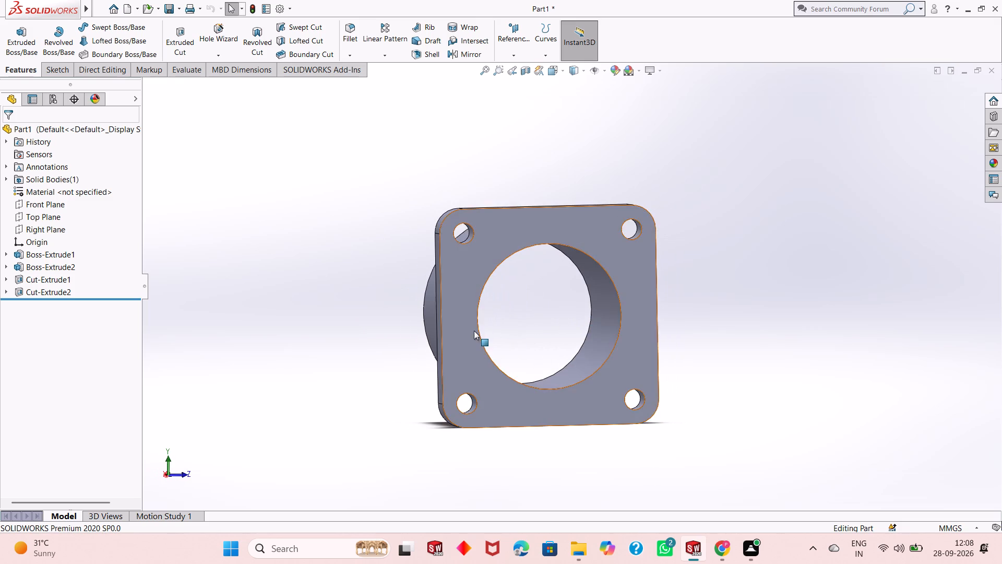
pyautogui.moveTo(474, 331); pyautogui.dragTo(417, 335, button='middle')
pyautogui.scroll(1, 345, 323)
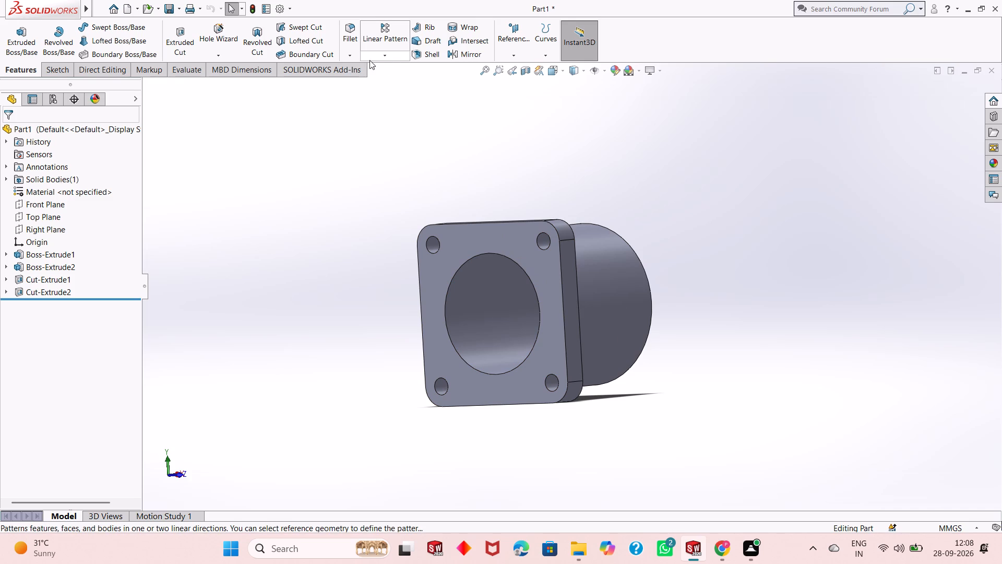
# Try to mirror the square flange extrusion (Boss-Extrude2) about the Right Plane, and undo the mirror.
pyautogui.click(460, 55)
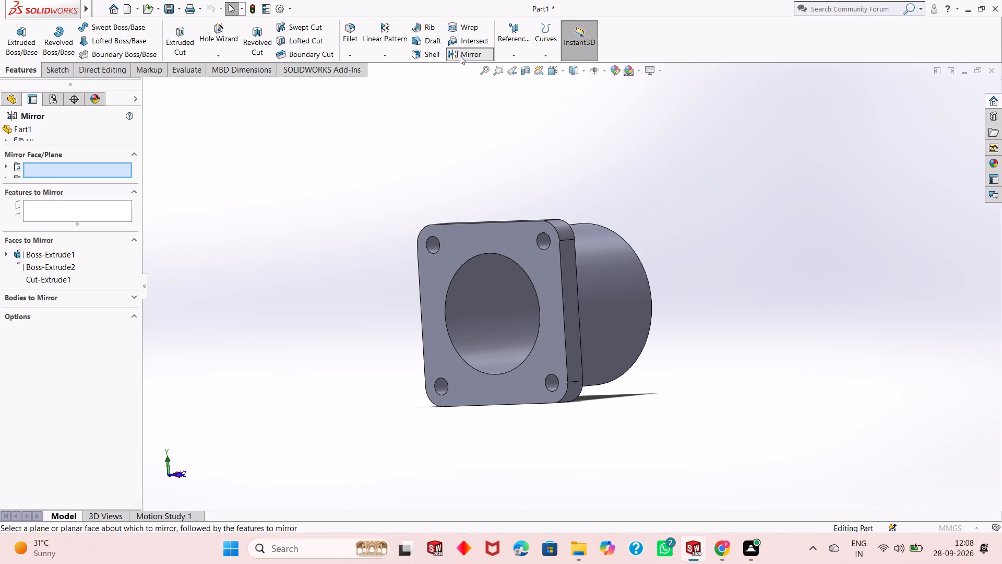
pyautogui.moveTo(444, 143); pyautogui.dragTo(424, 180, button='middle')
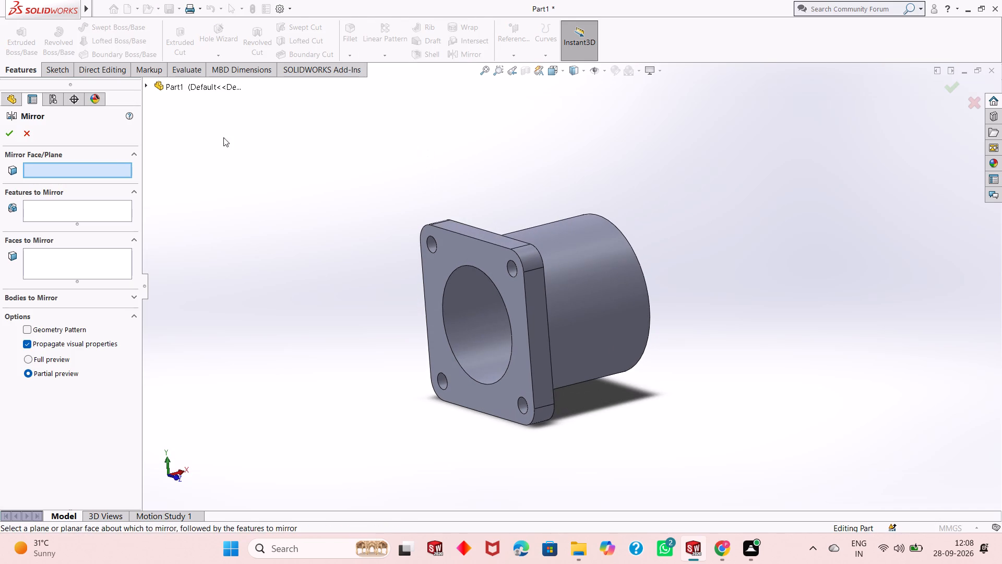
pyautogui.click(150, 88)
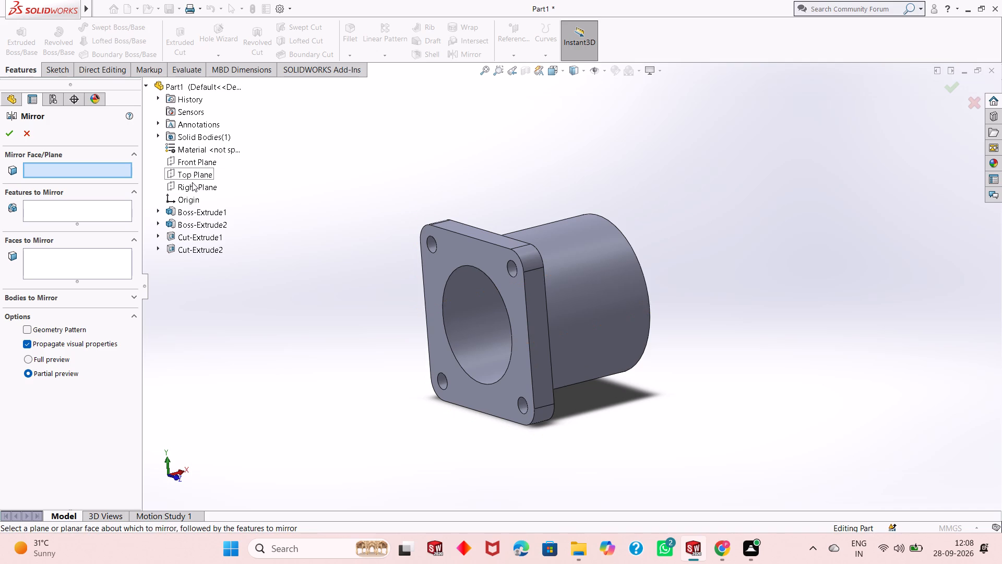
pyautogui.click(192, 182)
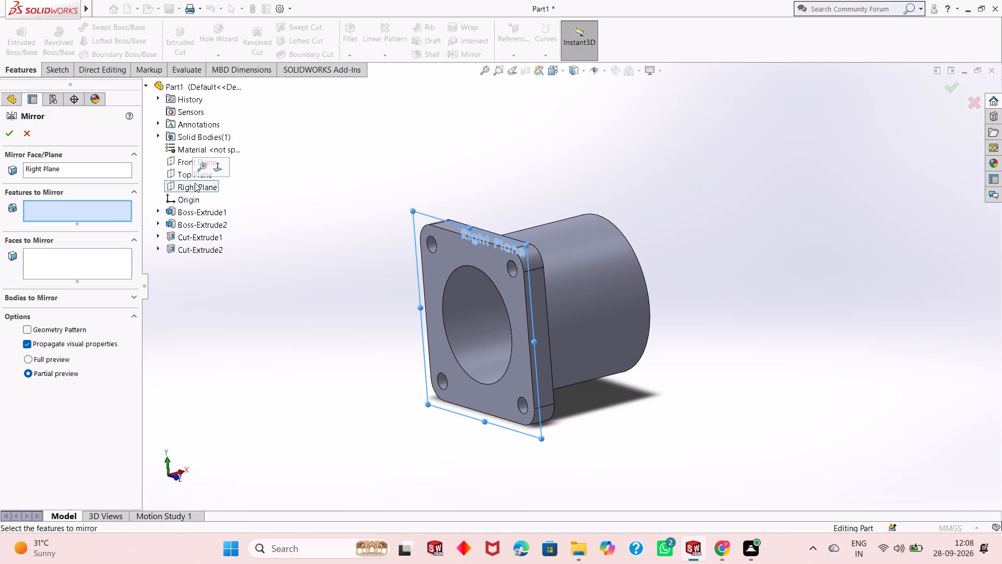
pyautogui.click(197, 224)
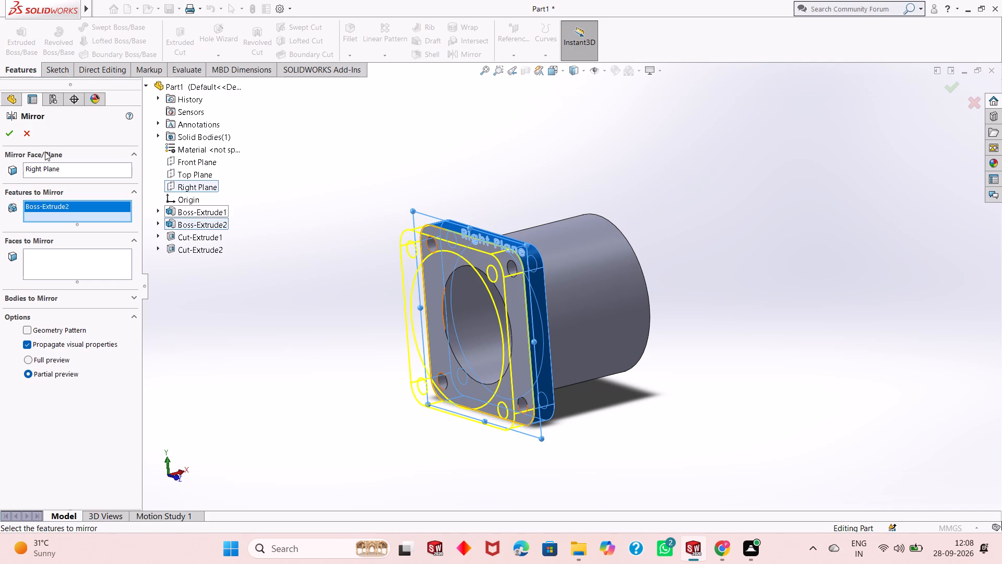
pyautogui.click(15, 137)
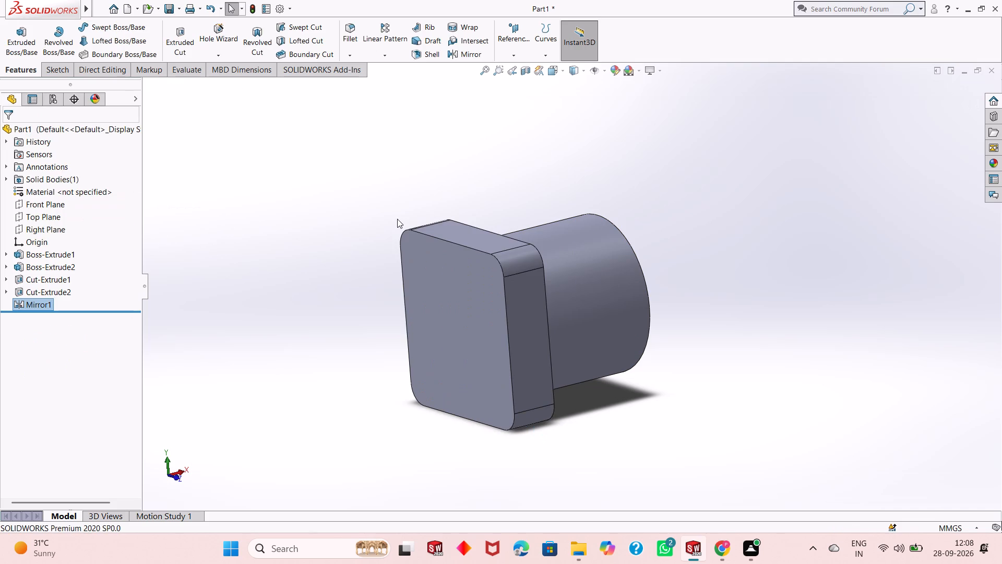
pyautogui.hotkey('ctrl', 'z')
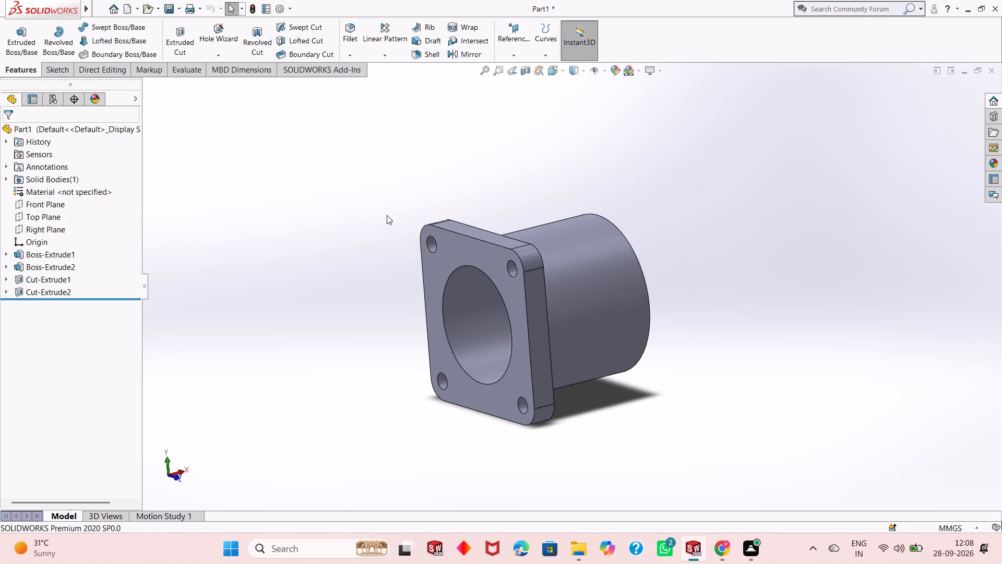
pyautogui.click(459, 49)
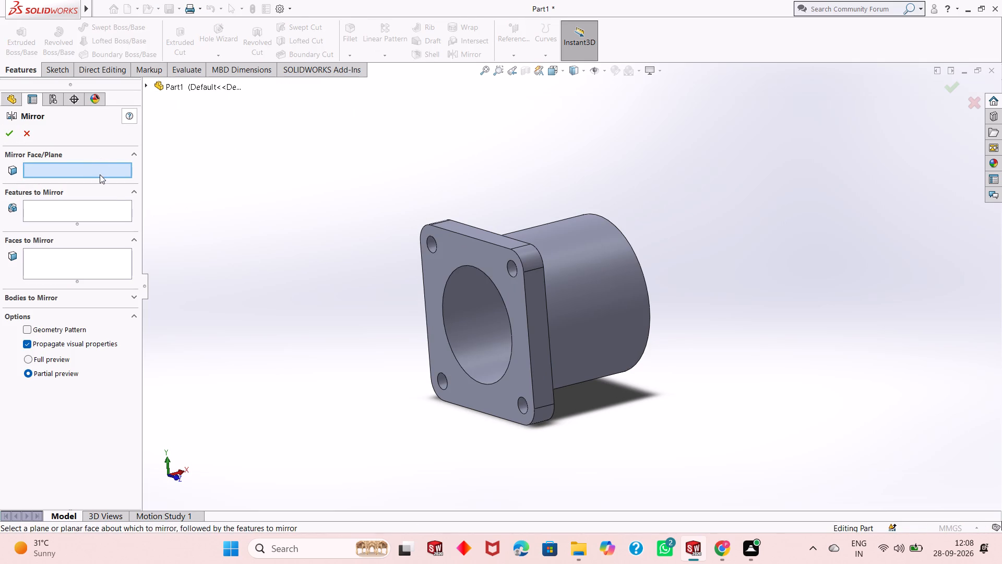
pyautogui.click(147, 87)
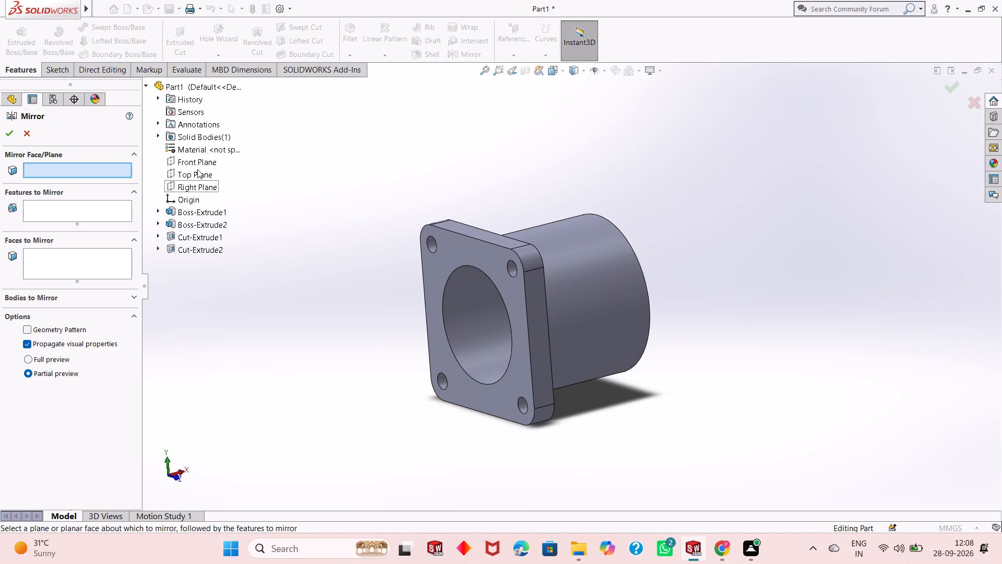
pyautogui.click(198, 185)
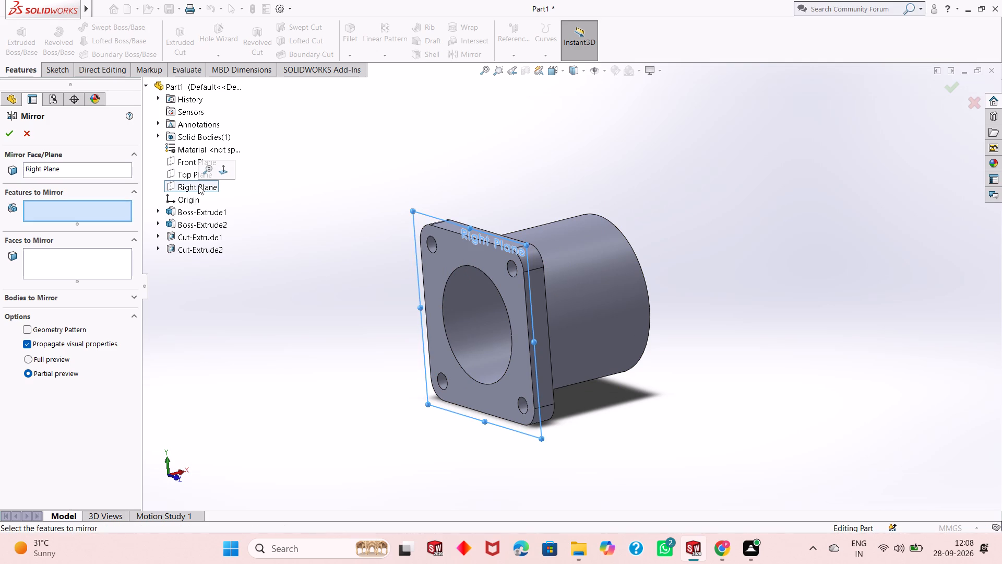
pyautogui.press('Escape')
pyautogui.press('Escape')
# Create a reference plane parallel to the Right Plane at an offset of 76/2 (38 mm).
pyautogui.click(503, 55)
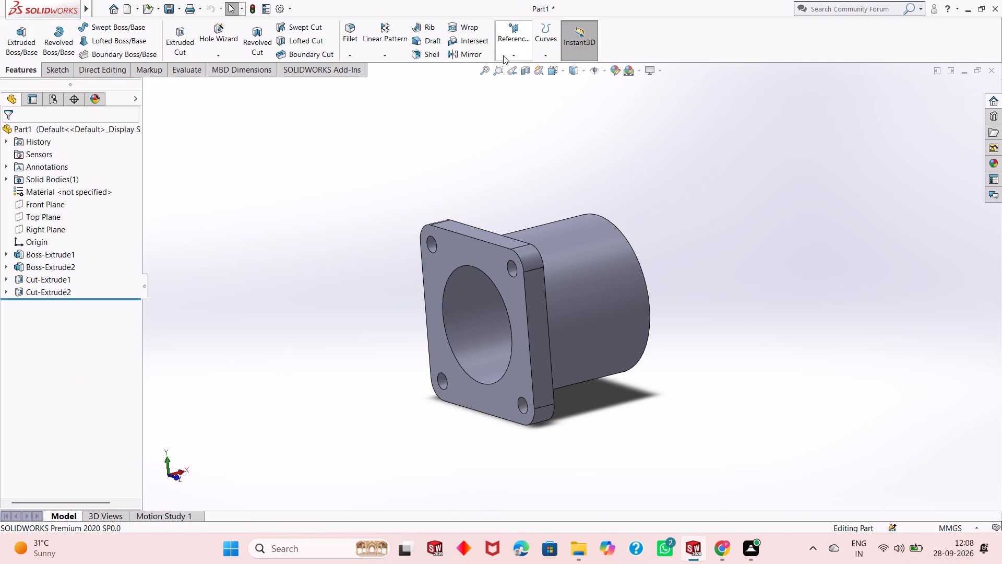
pyautogui.click(516, 72)
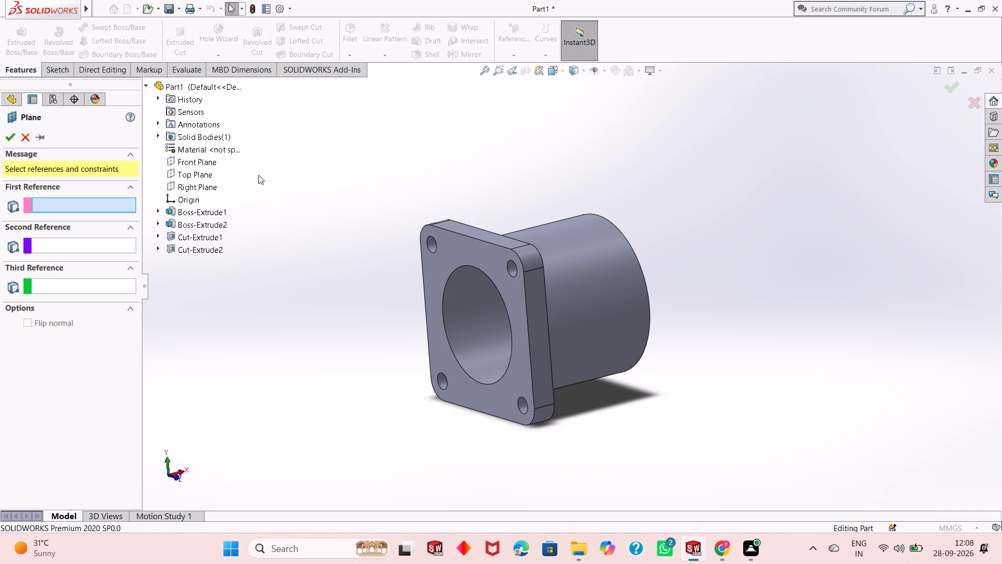
pyautogui.click(203, 186)
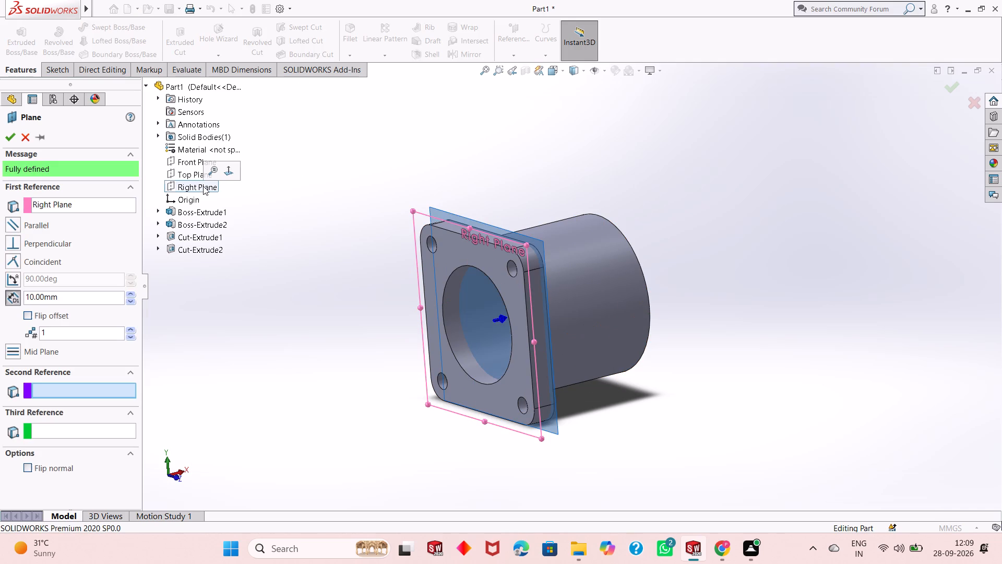
pyautogui.doubleClick(73, 297)
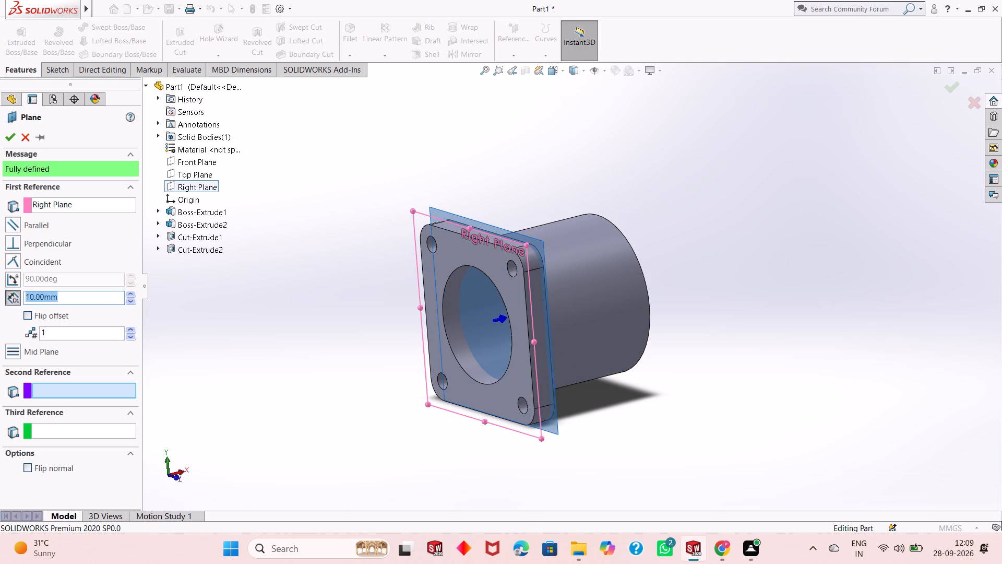
pyautogui.write('76')
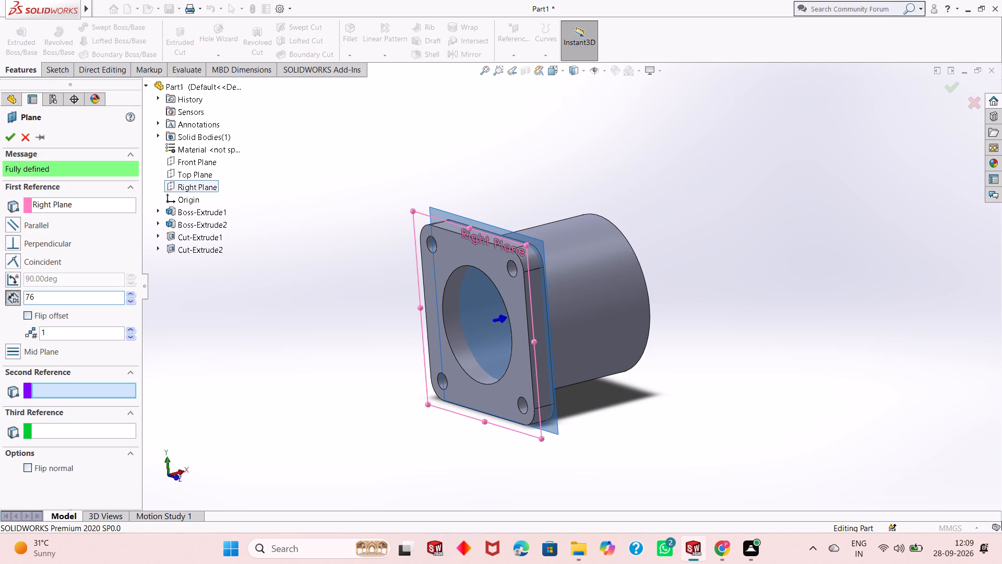
pyautogui.write('/2')
pyautogui.press('Return')
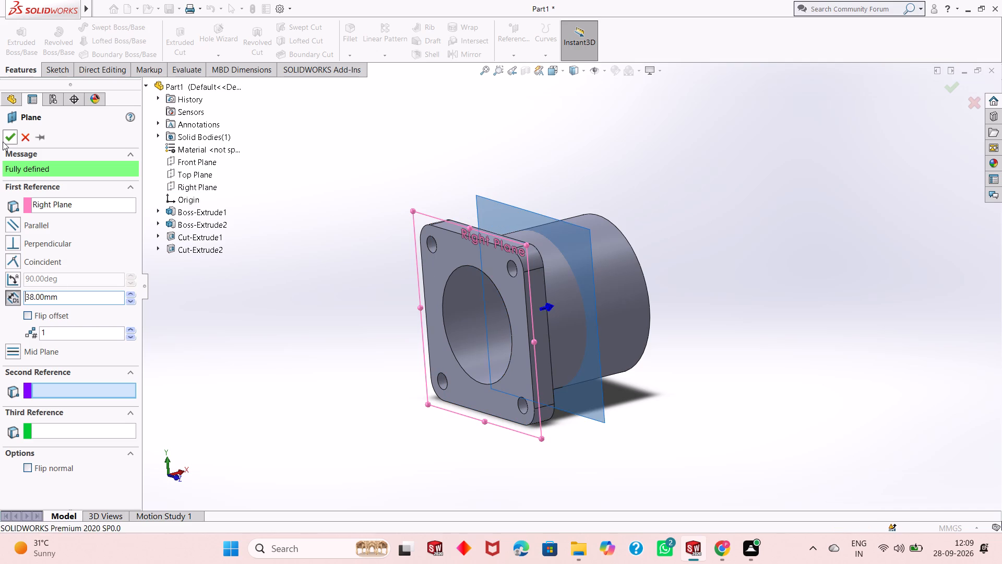
pyautogui.click(3, 142)
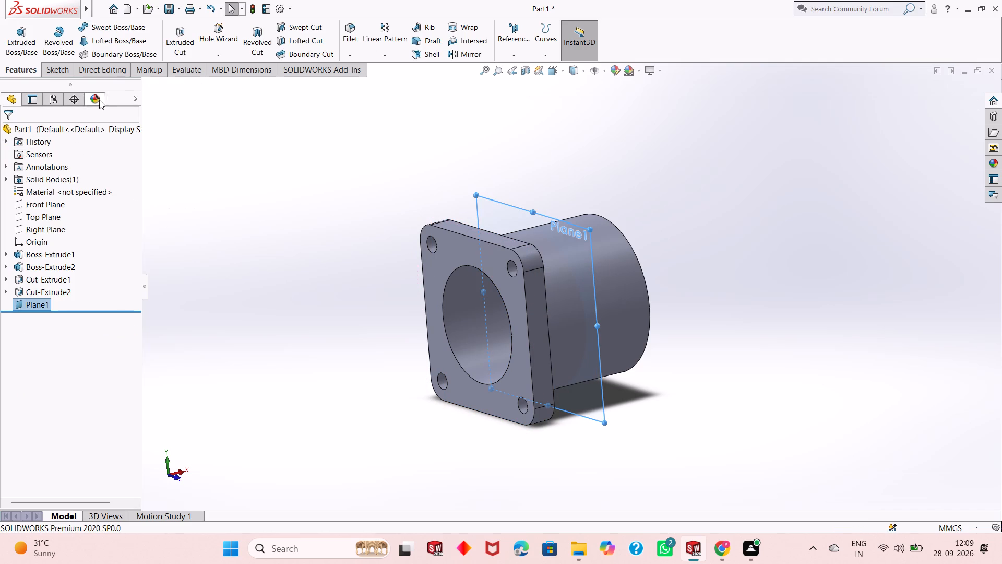
# Mirror the square flange extrusion (Boss-Extrude2) about the new offset plane to the cylinder's other end.
pyautogui.click(465, 58)
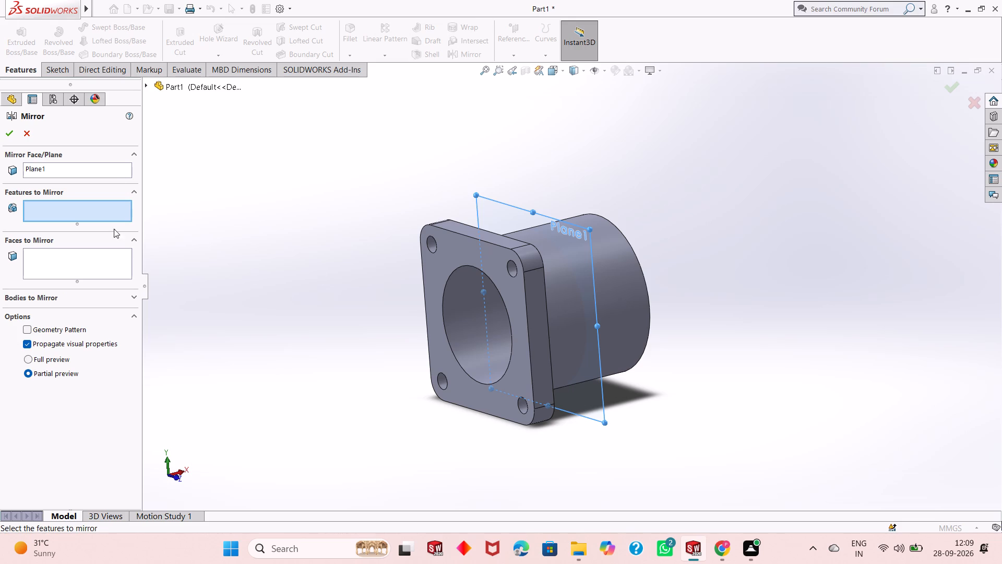
pyautogui.click(149, 86)
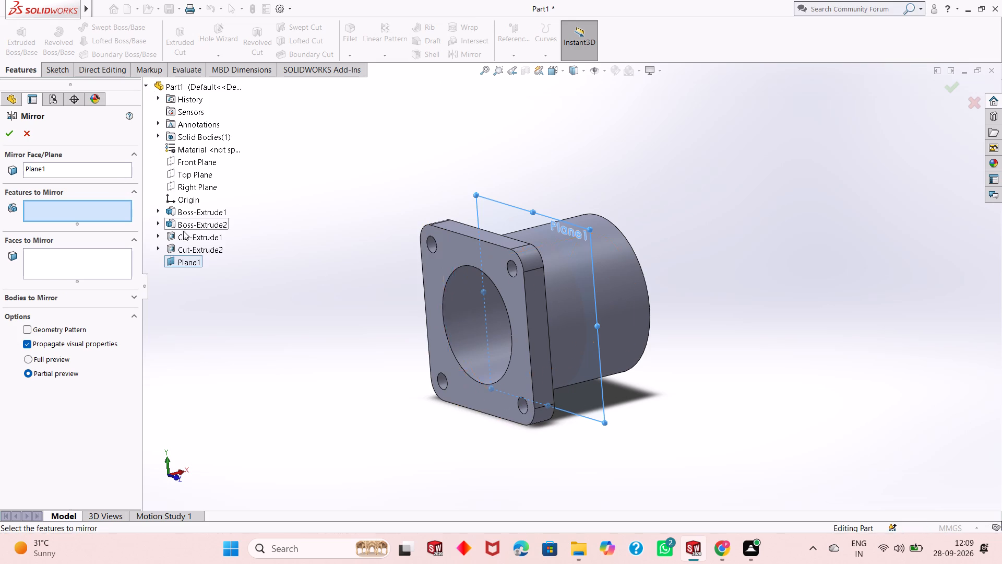
pyautogui.click(194, 221)
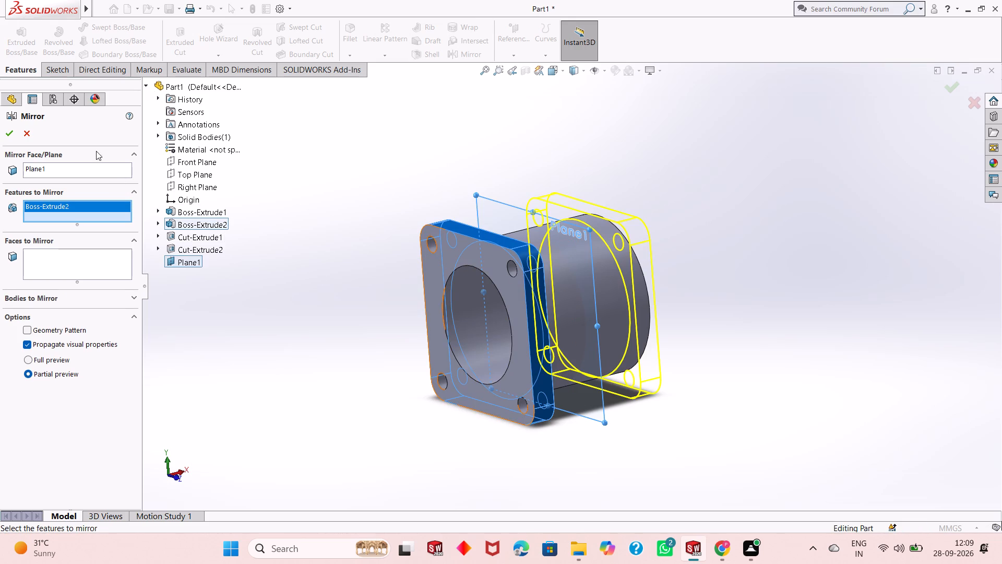
pyautogui.click(4, 136)
pyautogui.click(313, 264)
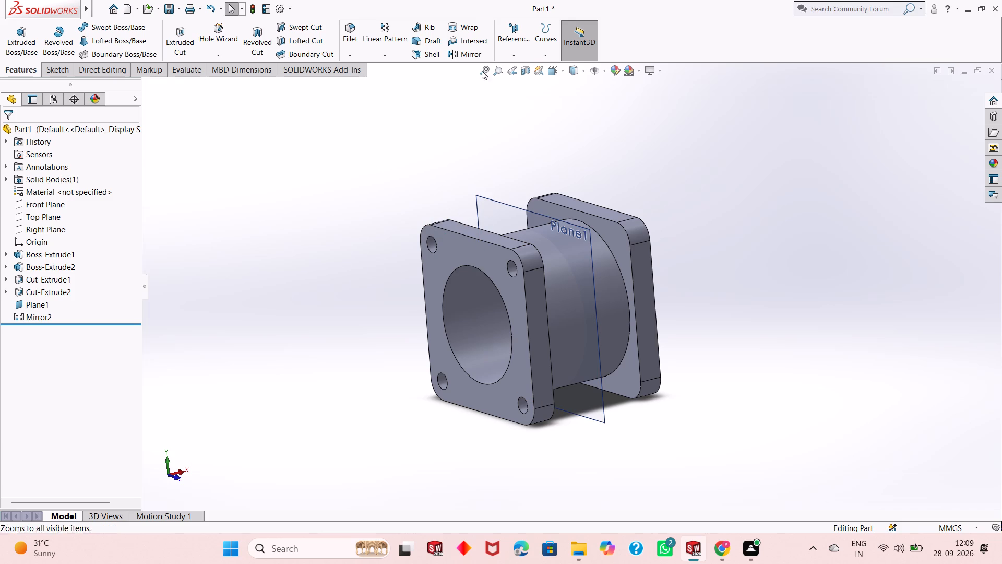
# Mirror the bore cut and the four corner hole cuts (Cut-Extrude1 and Cut-Extrude2) about the same offset plane.
pyautogui.click(461, 52)
pyautogui.click(497, 217)
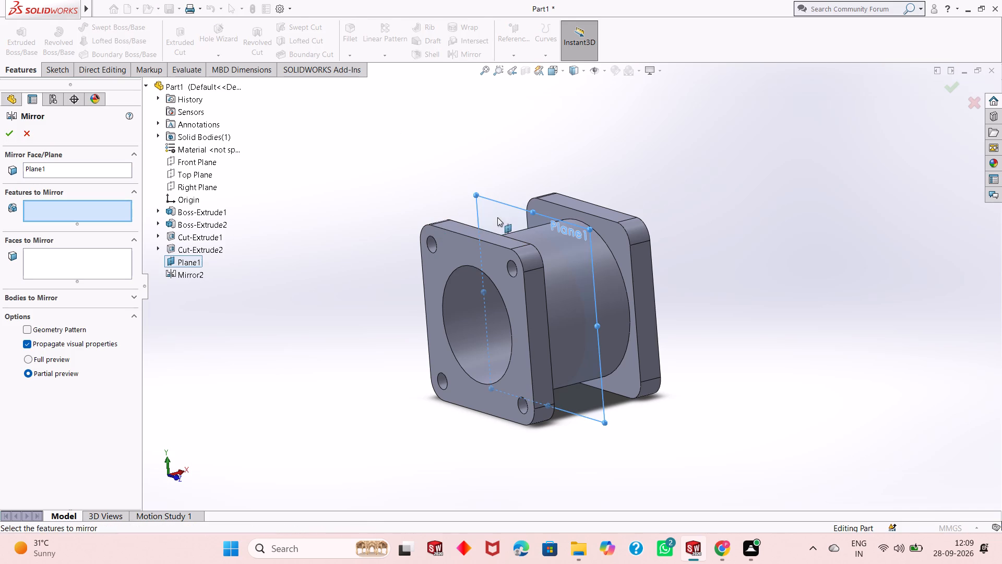
pyautogui.click(213, 234)
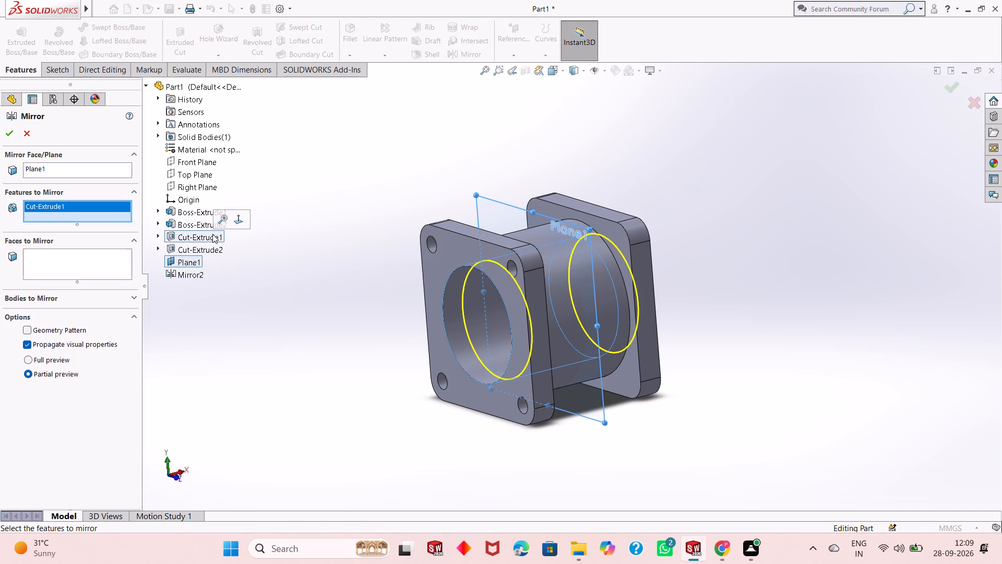
pyautogui.click(212, 252)
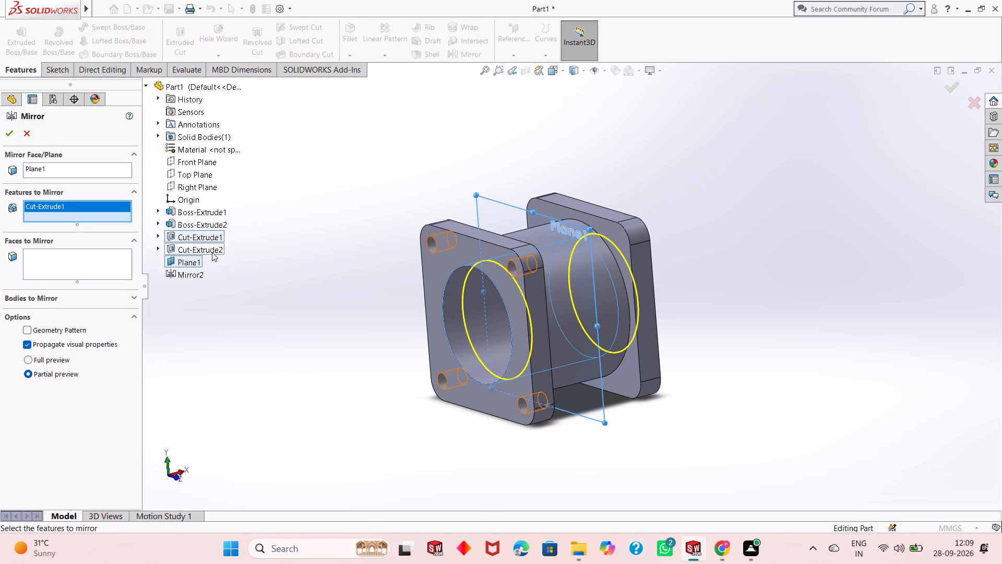
pyautogui.click(212, 252)
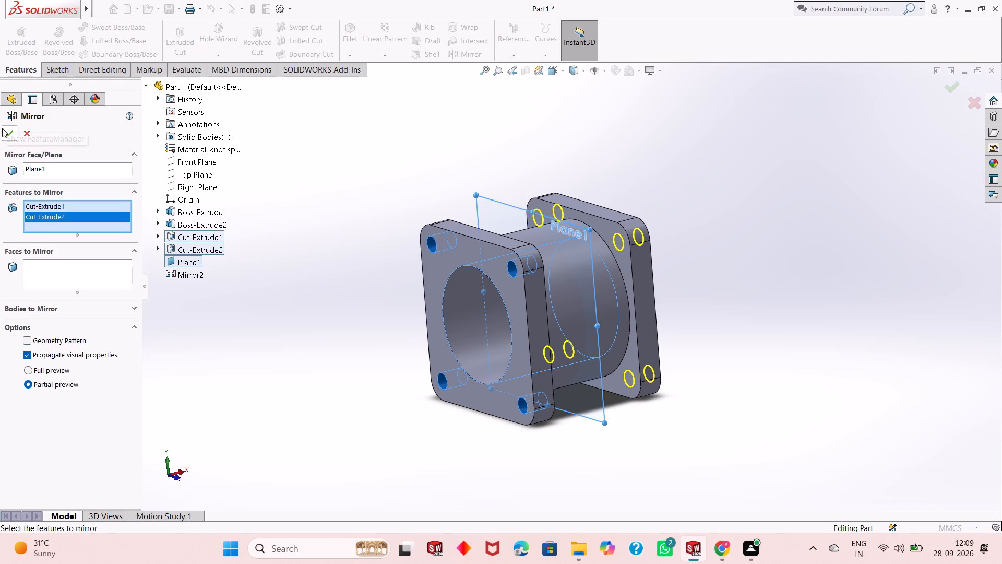
pyautogui.click(2, 129)
pyautogui.click(347, 234)
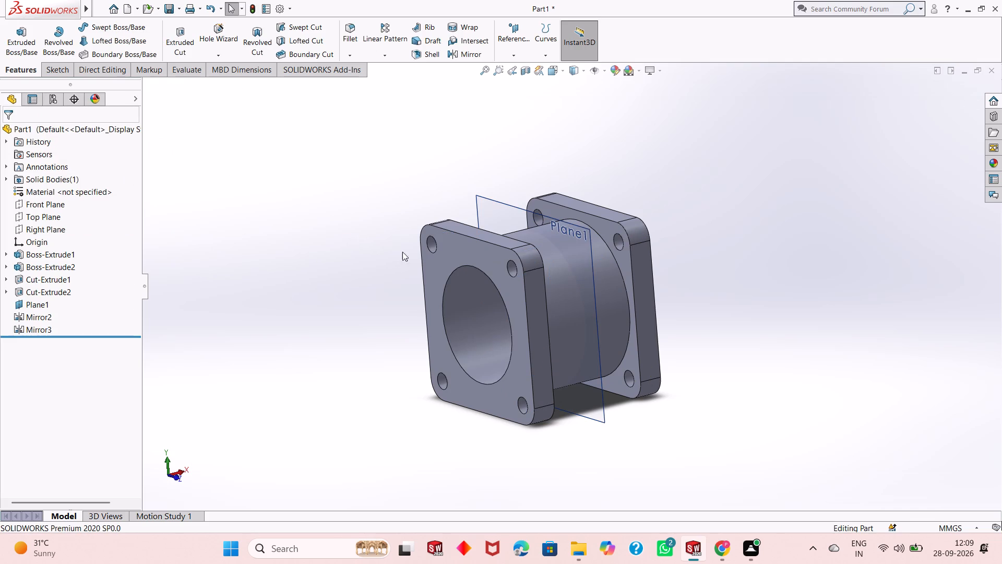
# Hide the offset mirror plane between the two flanges.
pyautogui.rightClick(491, 208)
pyautogui.click(530, 196)
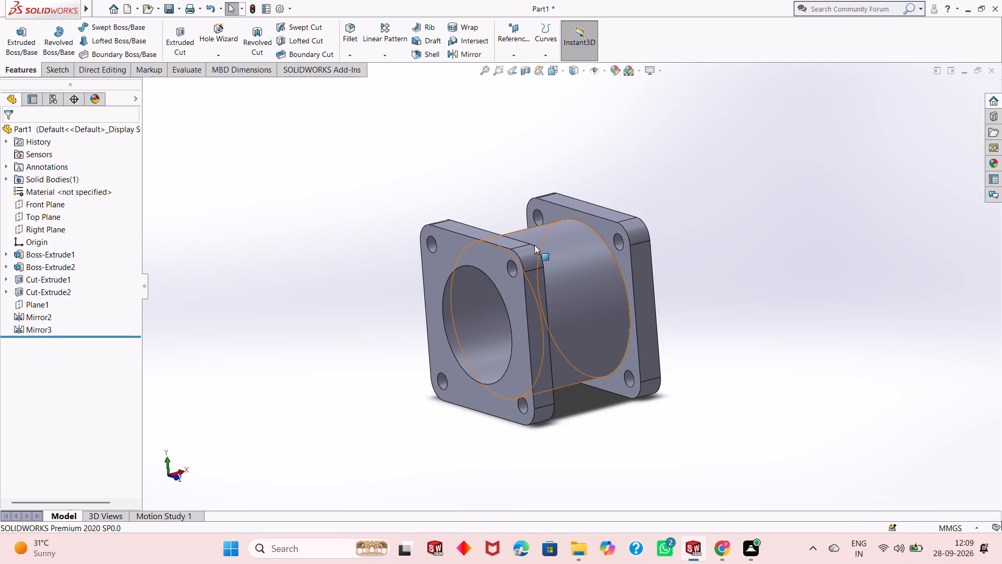
# Examine the mirrored flange, its corner holes and the through bore from several sides.
pyautogui.scroll(-2, 540, 248)
pyautogui.scroll(2, 541, 253)
pyautogui.scroll(-2, 591, 293)
pyautogui.scroll(2, 576, 332)
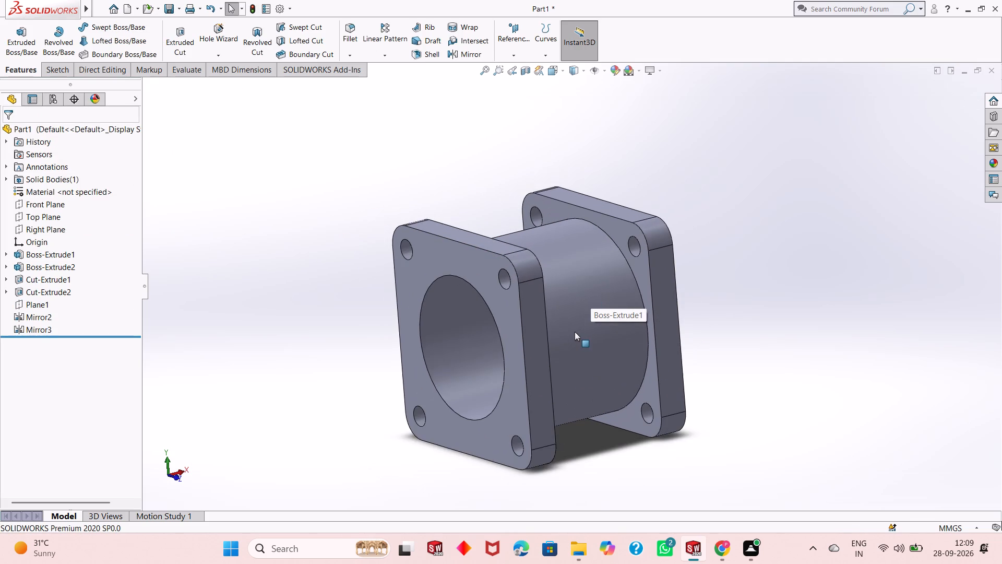
pyautogui.moveTo(630, 429); pyautogui.dragTo(546, 449, button='middle')
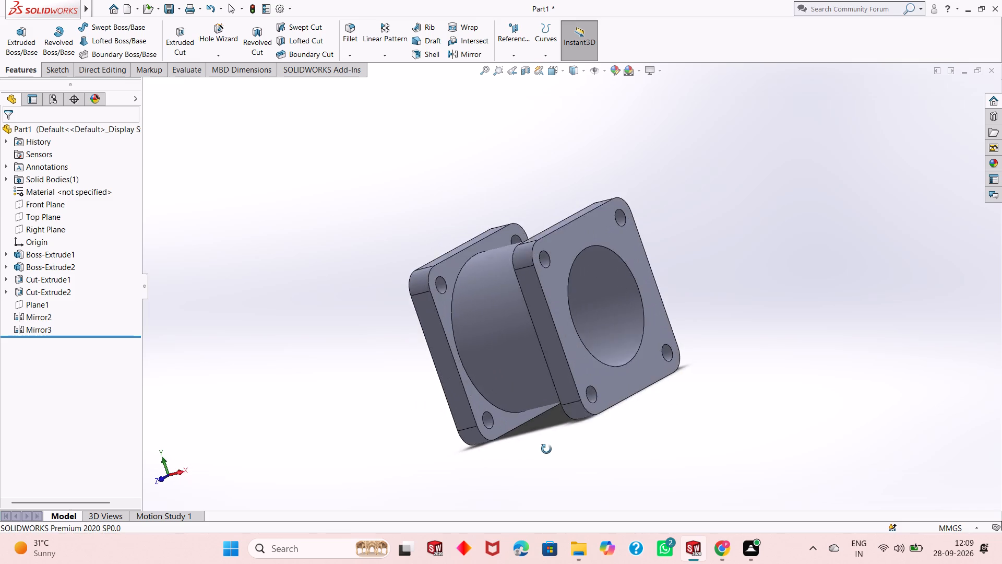
pyautogui.moveTo(546, 449); pyautogui.dragTo(542, 463, button='middle')
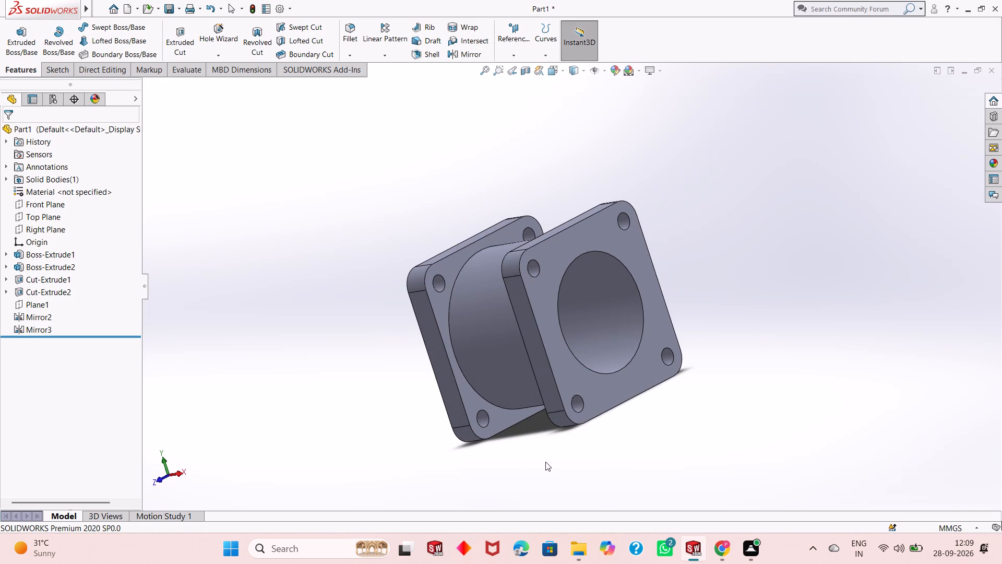
pyautogui.scroll(-1, 521, 457)
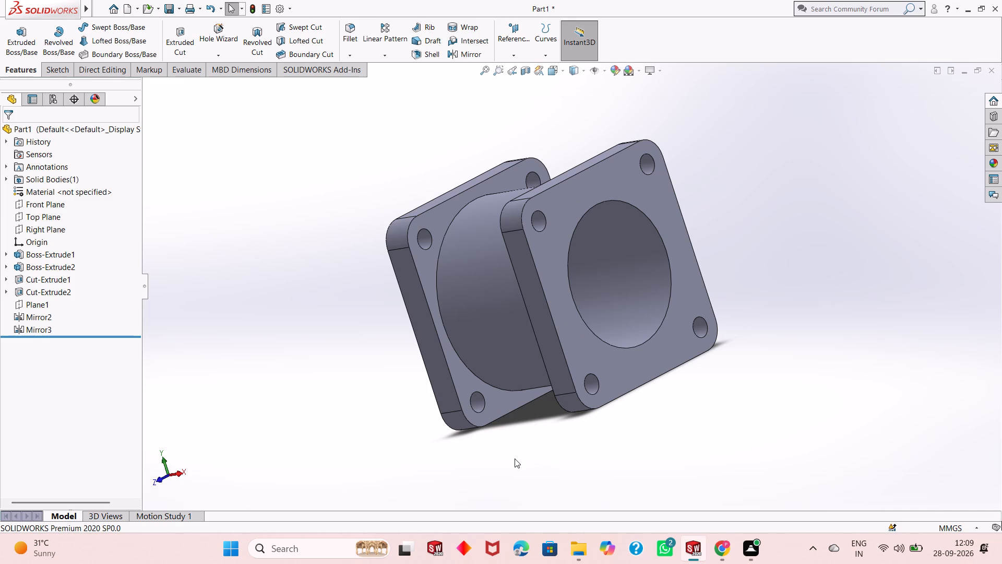
pyautogui.scroll(1, 515, 460)
pyautogui.scroll(-1, 587, 244)
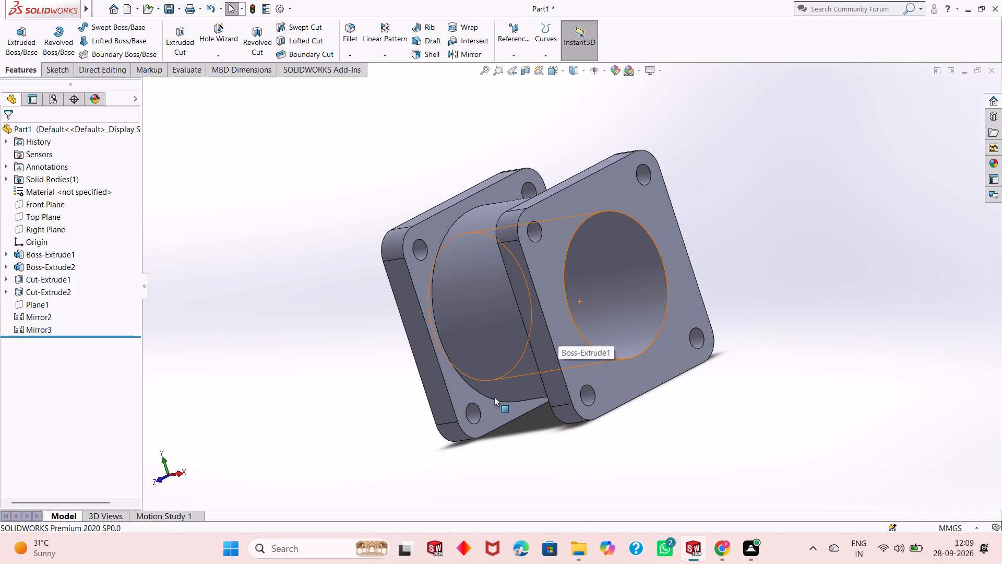
pyautogui.moveTo(389, 409); pyautogui.dragTo(494, 320, button='middle')
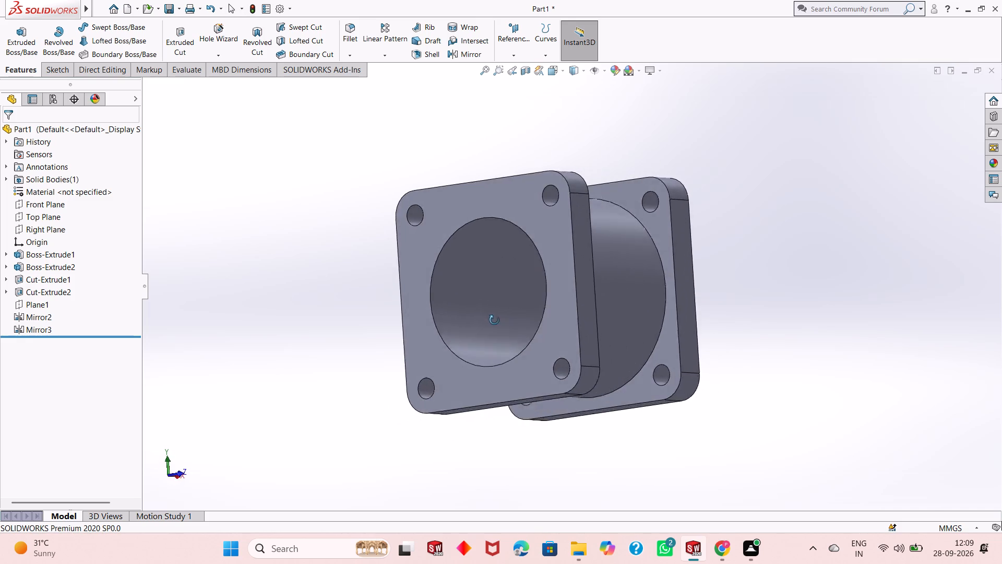
pyautogui.moveTo(494, 320); pyautogui.dragTo(452, 360, button='middle')
pyautogui.scroll(1, 451, 361)
pyautogui.scroll(-2, 567, 204)
pyautogui.scroll(2, 562, 209)
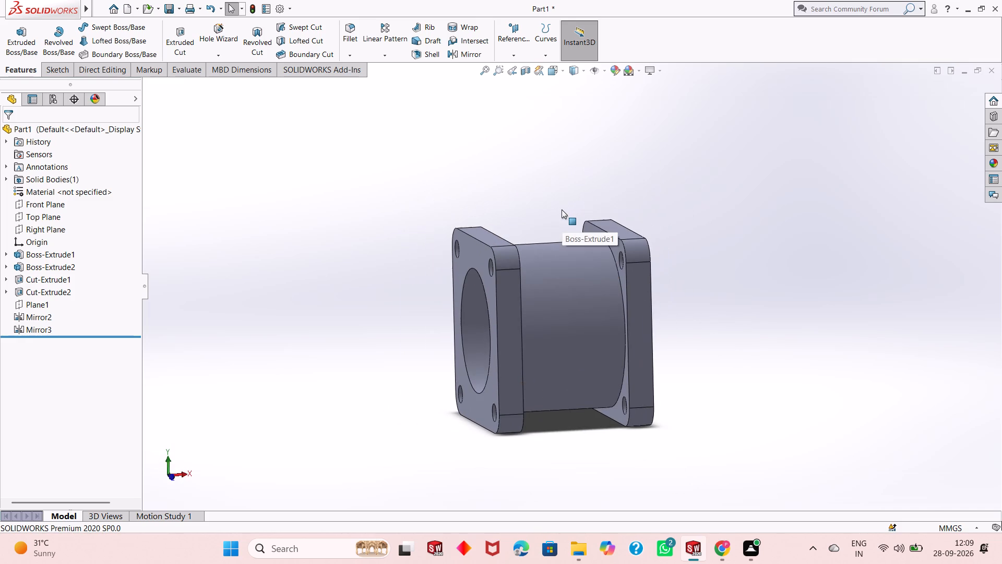
# Create a reference plane parallel to the Top Plane, offset 45+38 mm (83 mm) upward above the flanges.
pyautogui.click(512, 52)
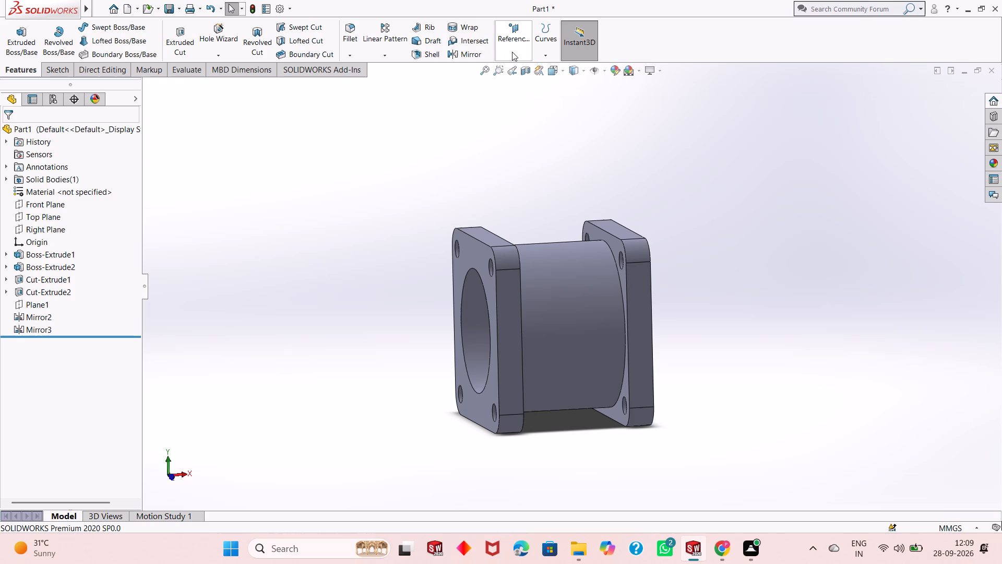
pyautogui.click(522, 68)
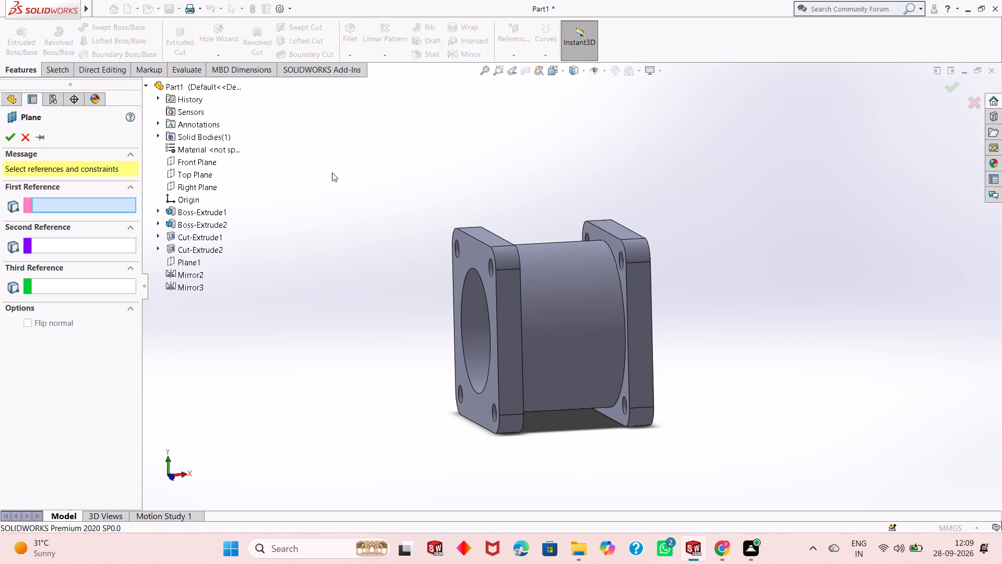
pyautogui.click(195, 176)
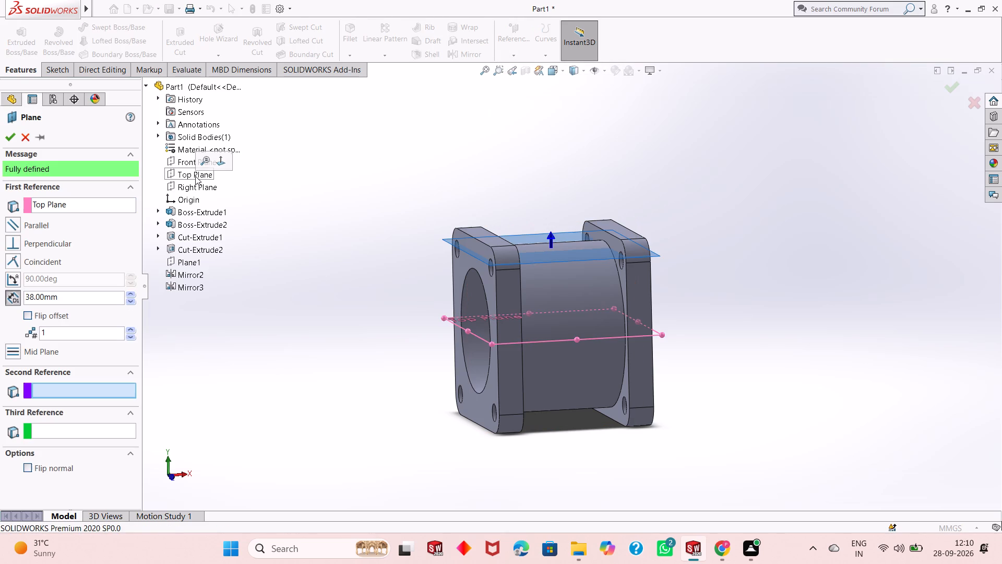
pyautogui.doubleClick(76, 297)
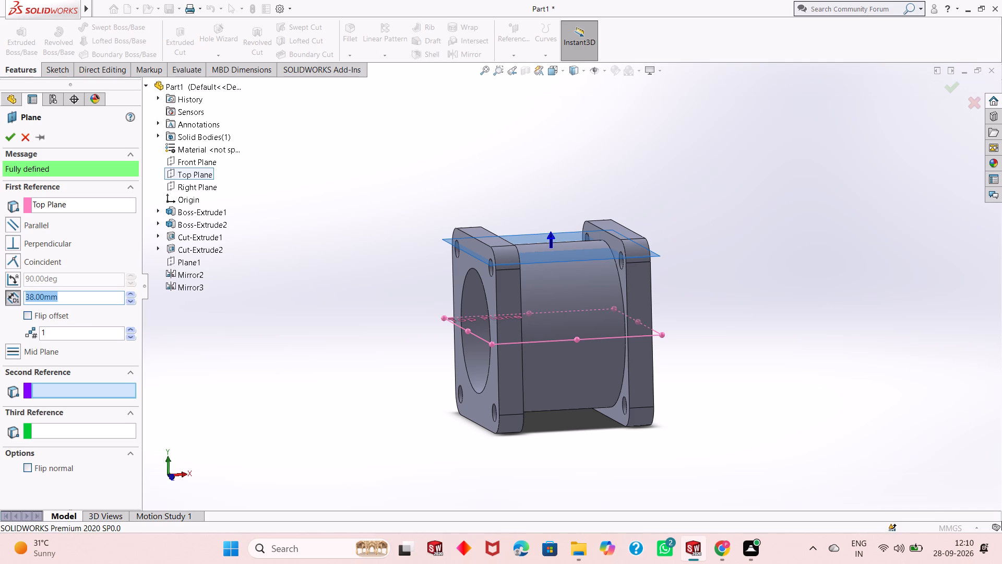
pyautogui.write('90')
pyautogui.press('Return')
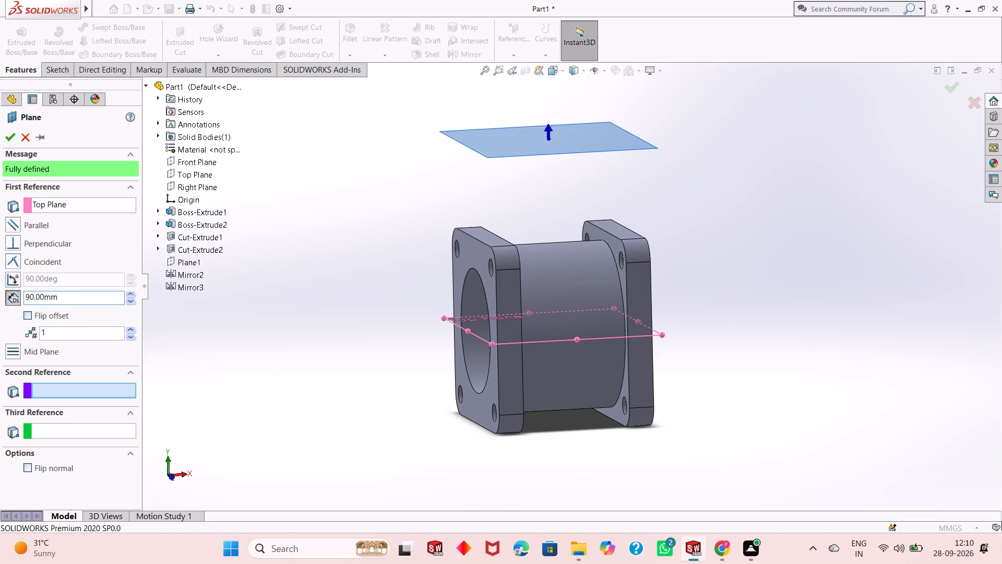
pyautogui.doubleClick(66, 290)
pyautogui.tripleClick(65, 292)
pyautogui.write('45')
pyautogui.press('Return')
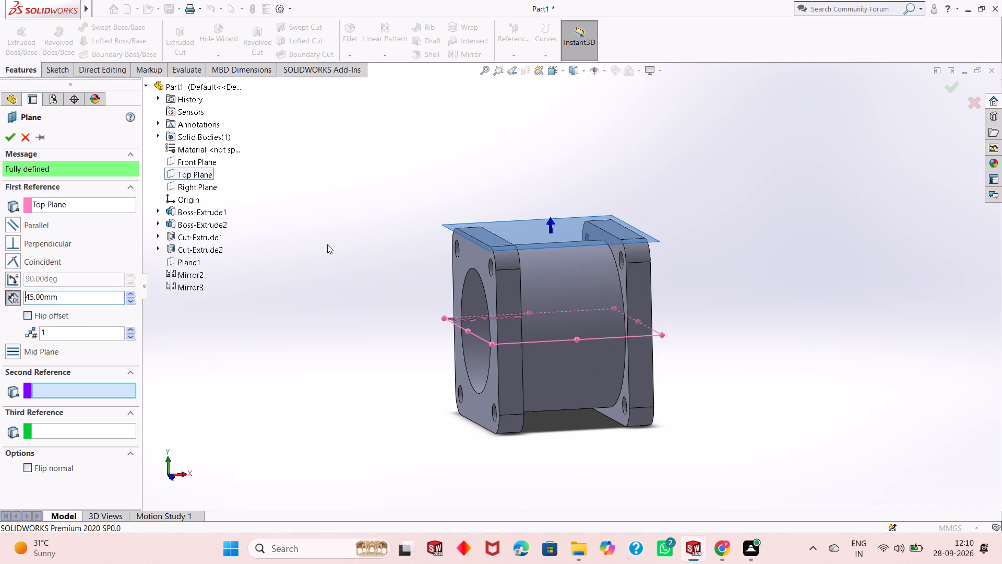
pyautogui.moveTo(398, 308); pyautogui.dragTo(388, 336, button='middle')
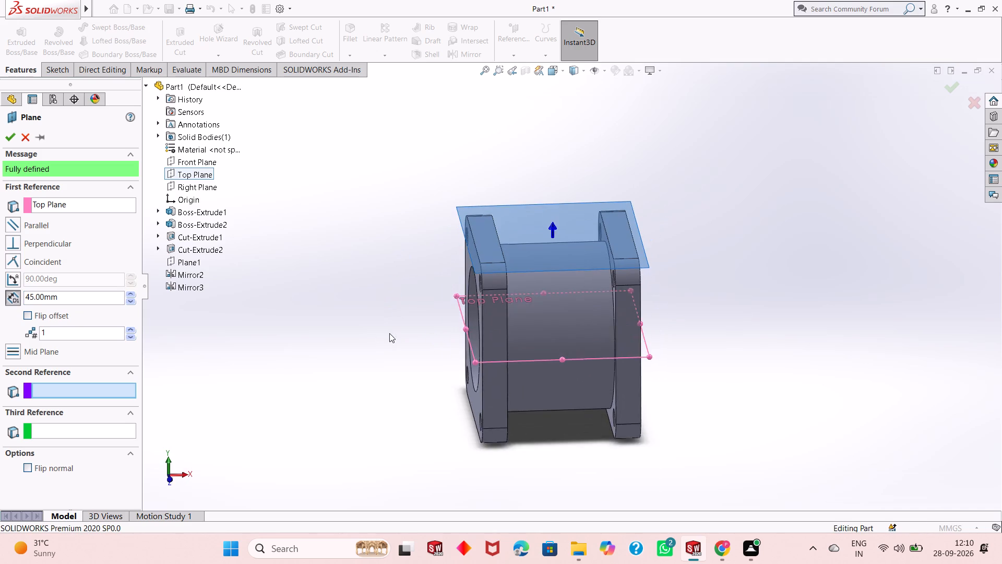
pyautogui.scroll(2, 391, 332)
pyautogui.scroll(-1, 562, 232)
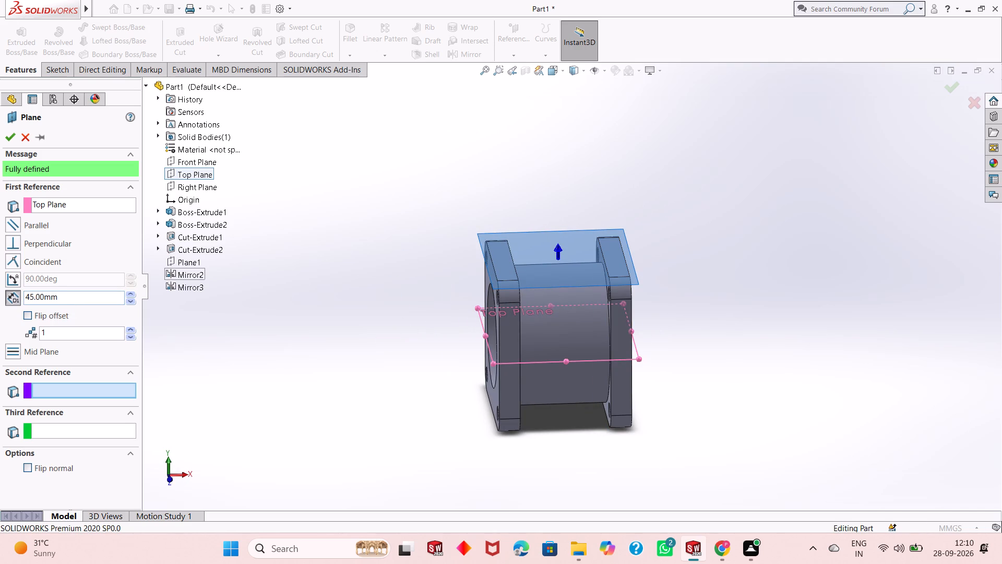
pyautogui.doubleClick(63, 299)
pyautogui.write('45+38')
pyautogui.press('Return')
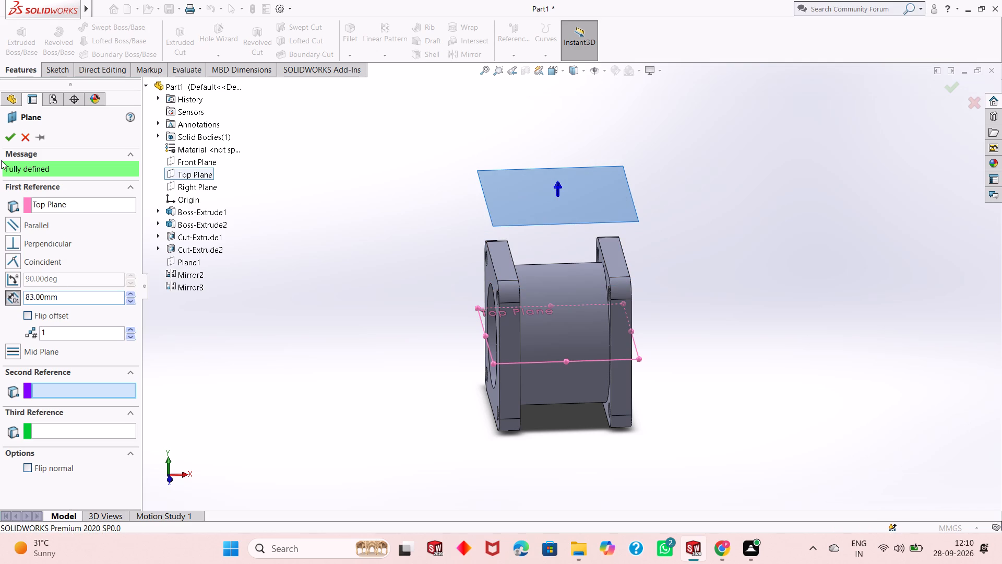
pyautogui.click(6, 137)
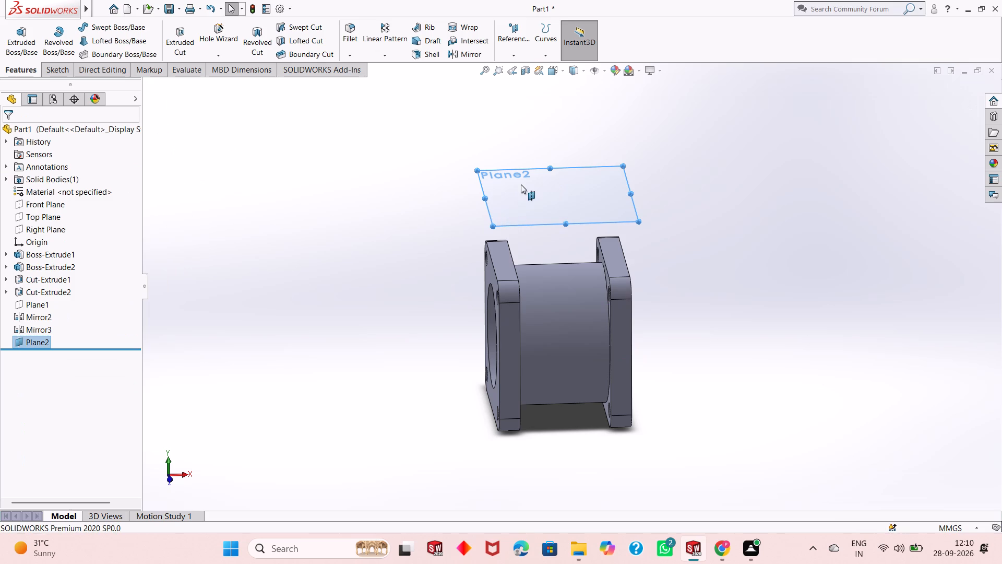
# On the new offset plane, sketch a center rectangle about 47 mm by 57 mm over the cylinder.
pyautogui.doubleClick(521, 184)
pyautogui.rightClick(592, 177)
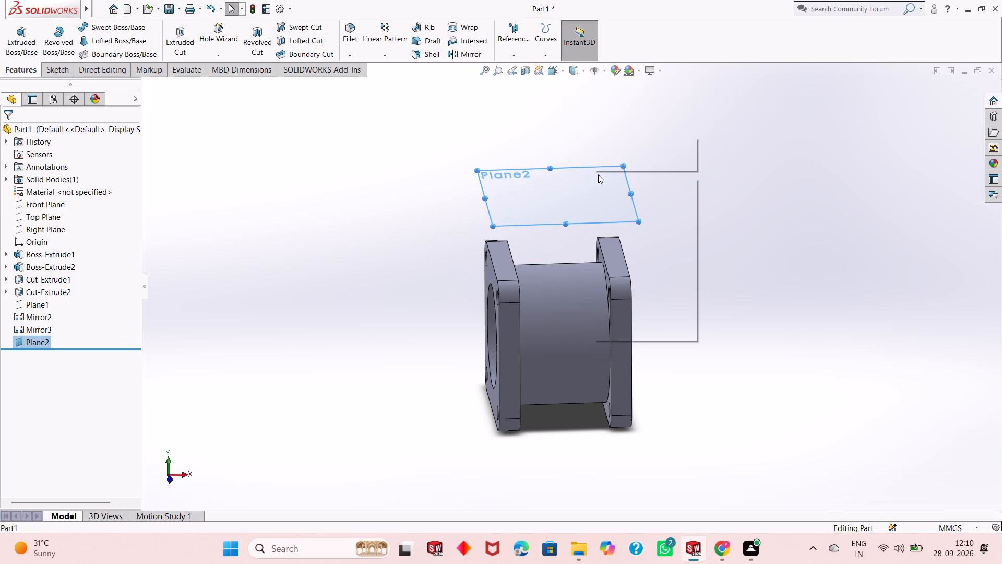
pyautogui.click(618, 164)
pyautogui.hotkey('ctrl', '8')
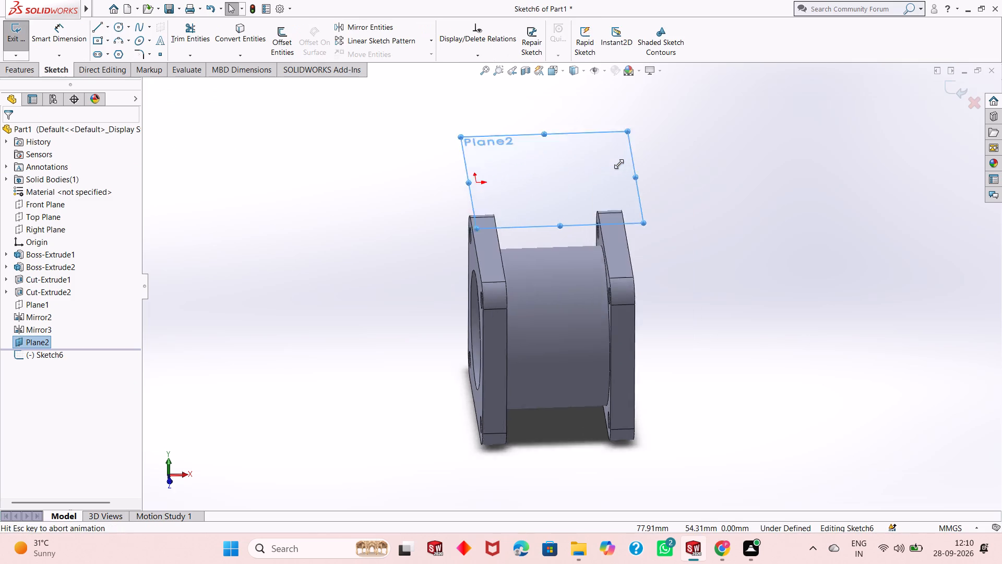
pyautogui.scroll(3, 599, 262)
pyautogui.click(778, 254)
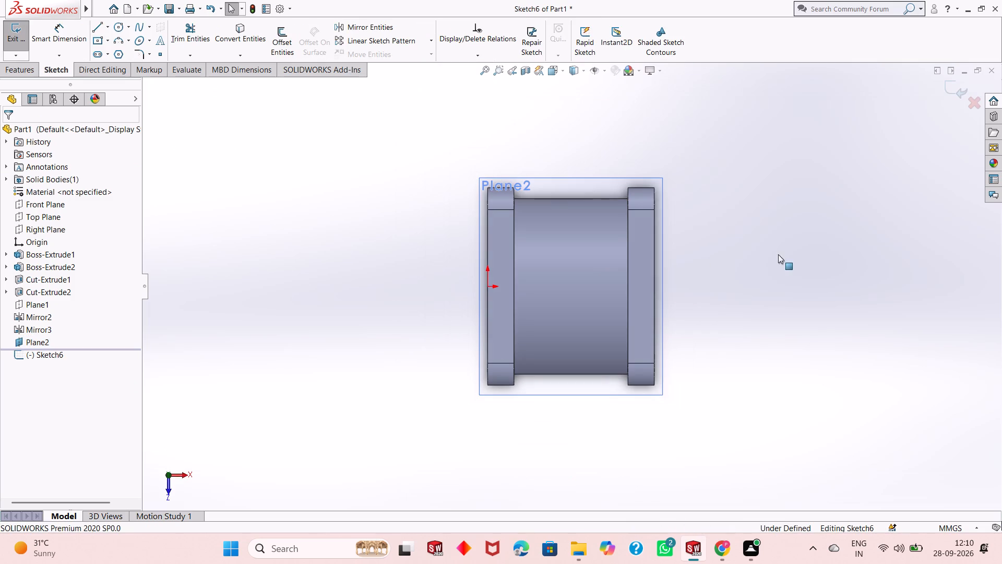
pyautogui.click(99, 40)
pyautogui.click(568, 281)
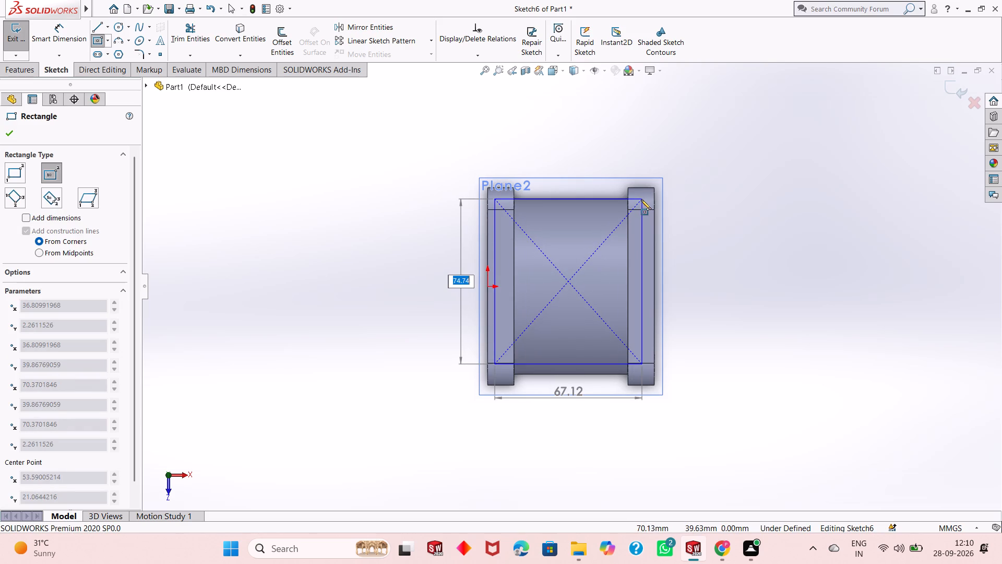
pyautogui.click(620, 219)
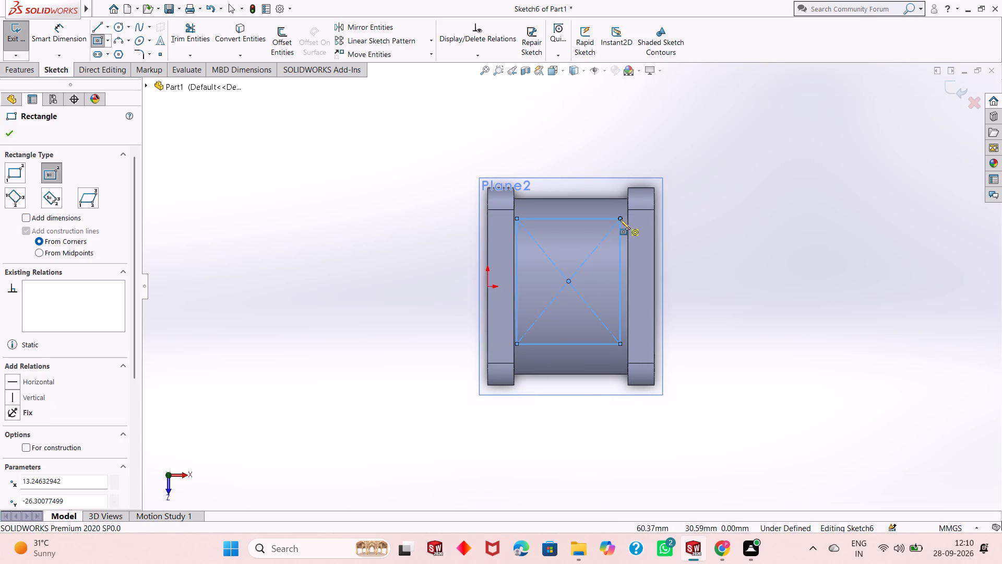
pyautogui.rightClick(301, 213)
pyautogui.click(319, 219)
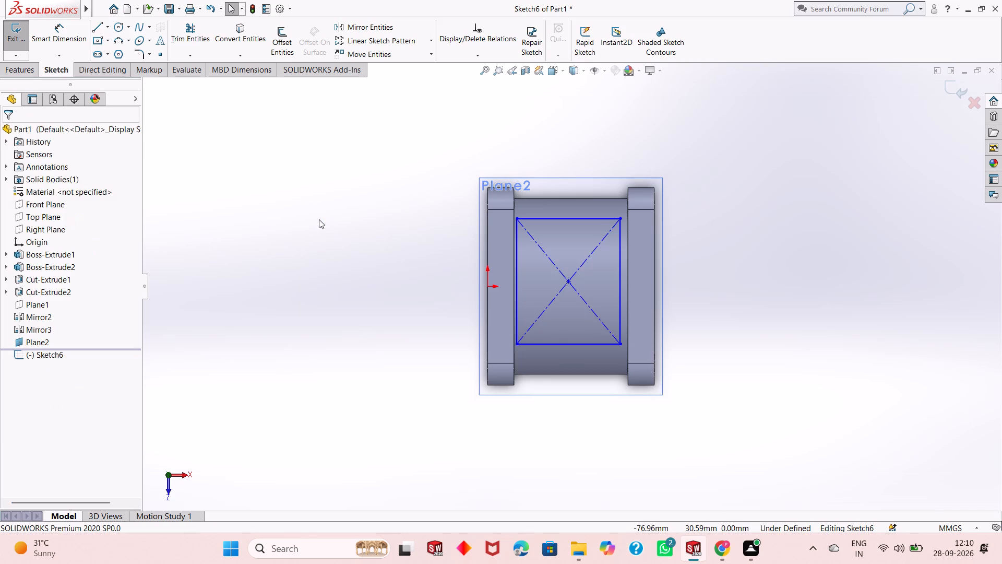
# Dimension the rectangle's horizontal and vertical sides to 60 mm each.
pyautogui.click(64, 39)
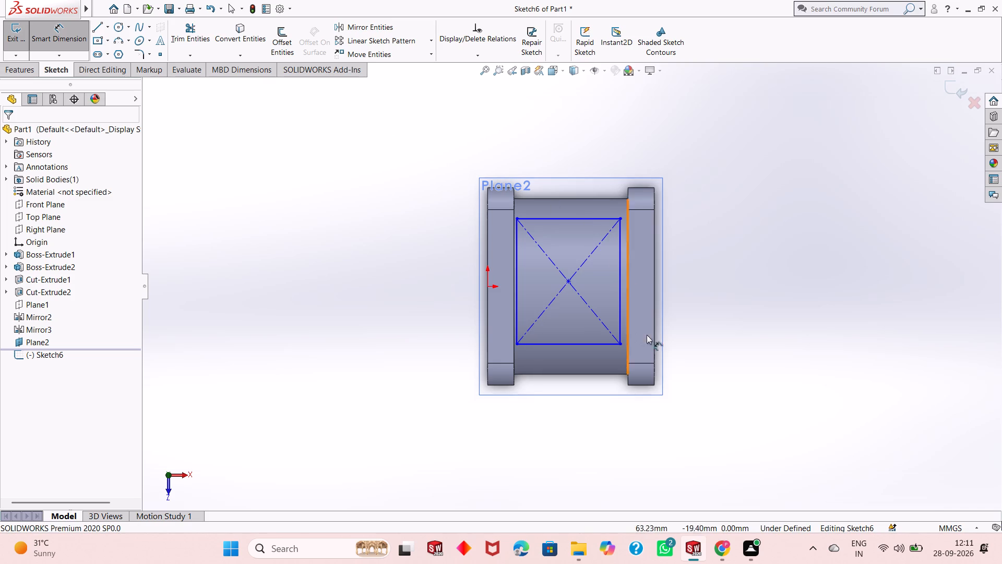
pyautogui.click(563, 220)
pyautogui.click(575, 88)
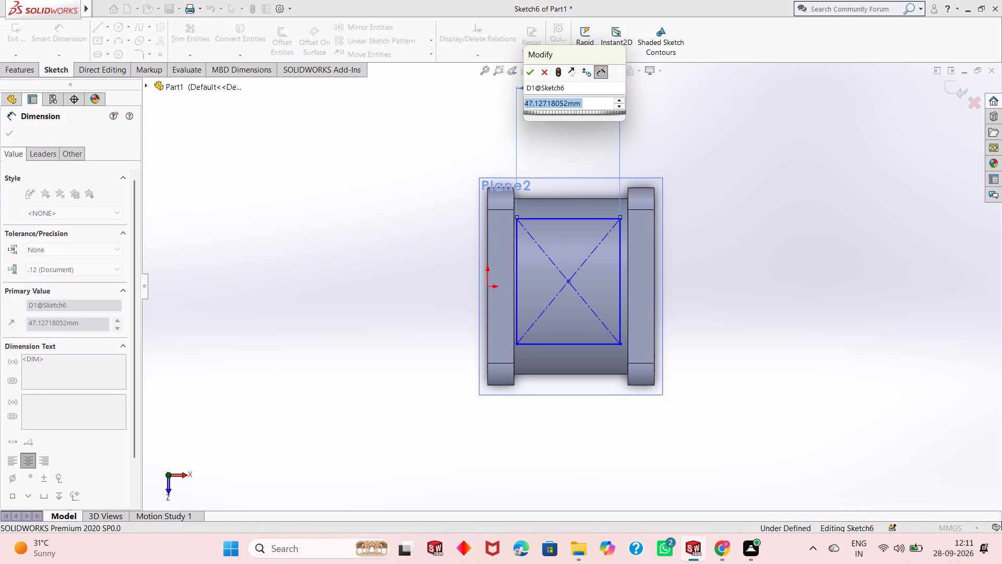
pyautogui.write('60')
pyautogui.press('Return')
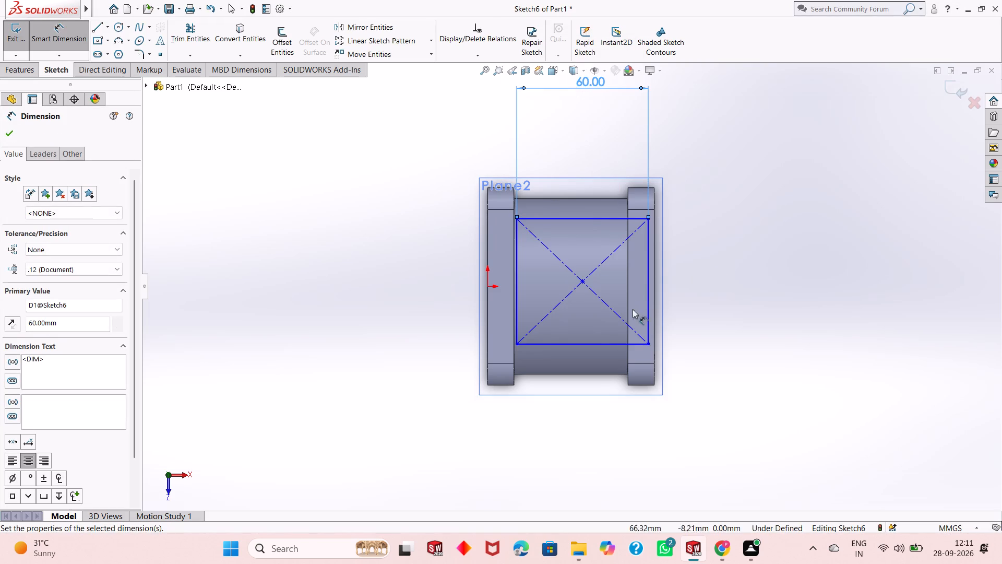
pyautogui.click(516, 275)
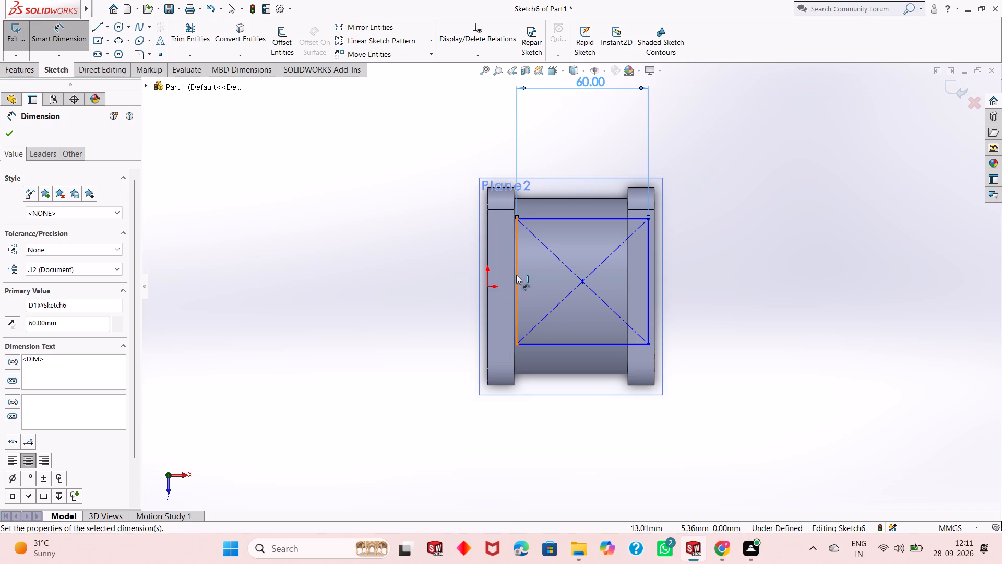
pyautogui.click(356, 303)
pyautogui.write('60')
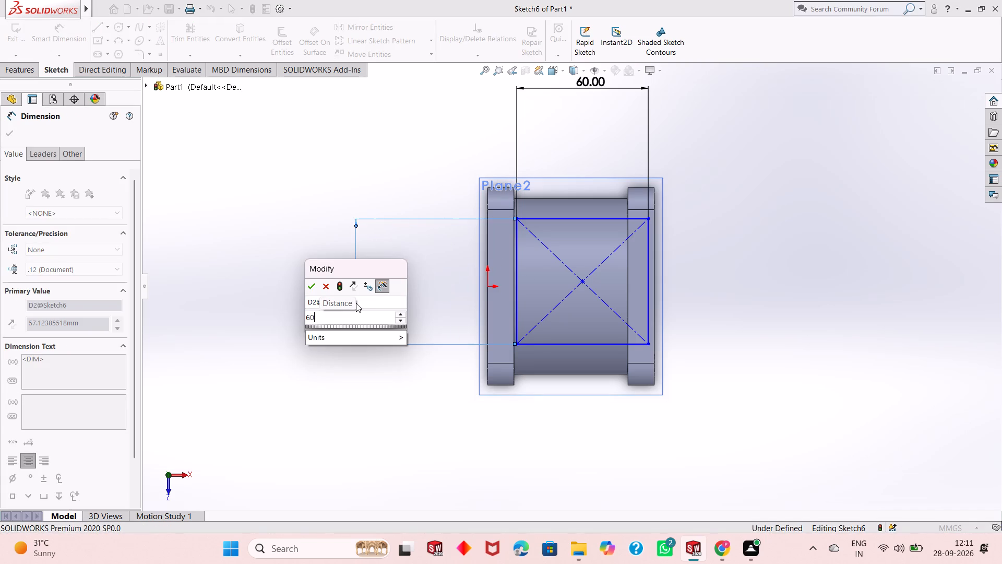
pyautogui.press('Return')
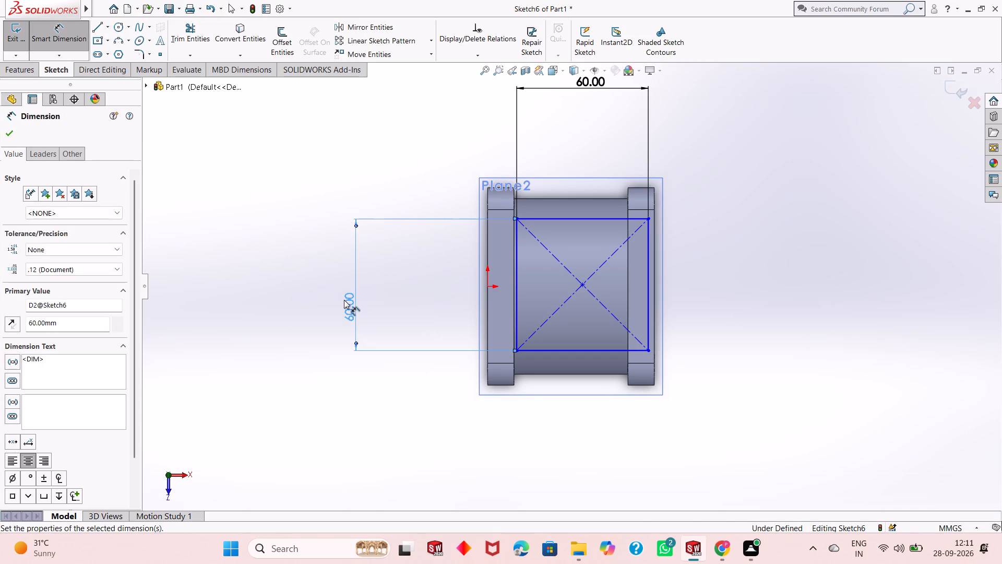
# Dimension the vertical distance from the origin to the rectangle's upper corner nearest it as 30 mm.
pyautogui.click(488, 289)
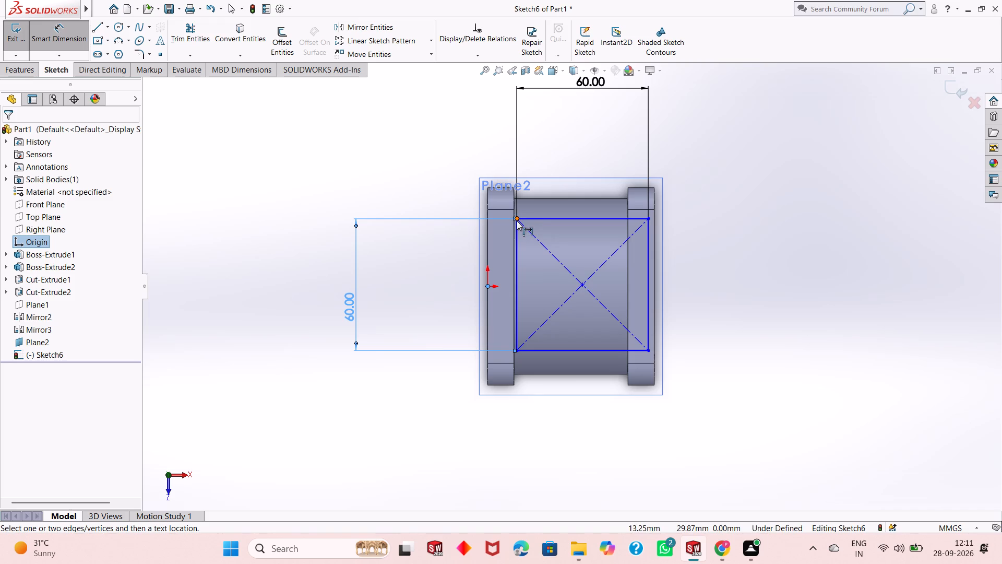
pyautogui.click(518, 217)
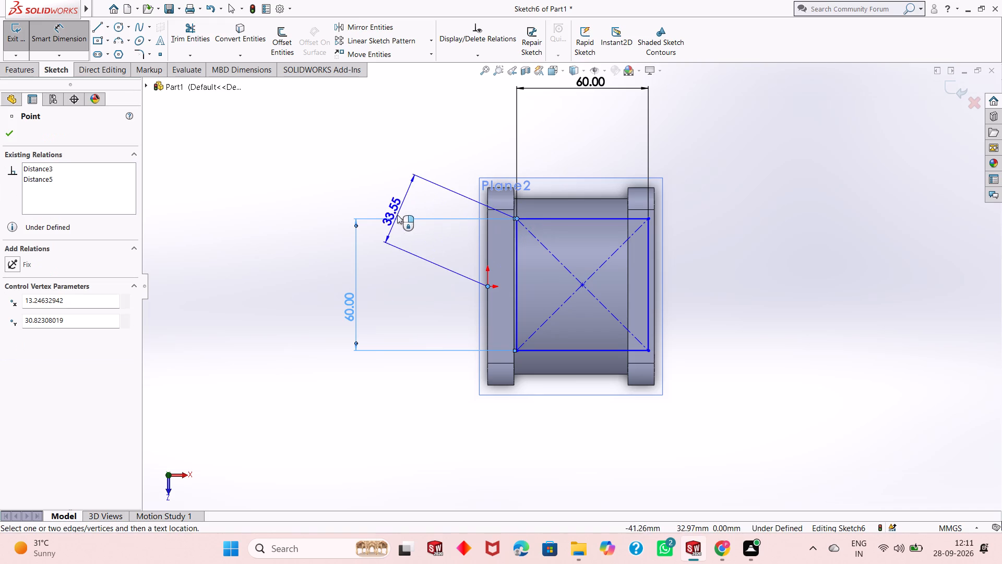
pyautogui.click(436, 269)
pyautogui.write('30')
pyautogui.press('Return')
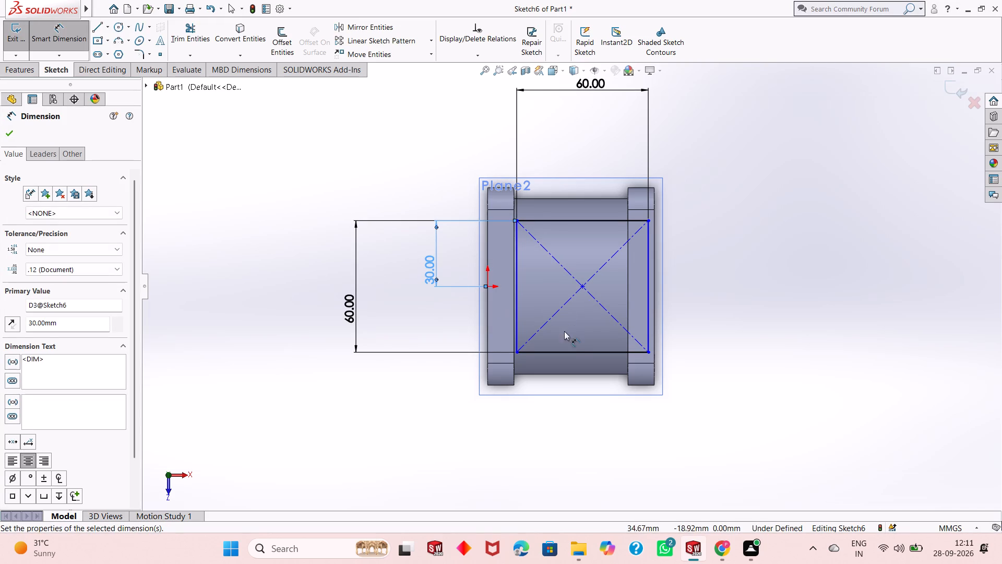
# Dimension the horizontal distance from the origin to the rectangle's center point as 76/2 mm (38 mm).
pyautogui.click(517, 354)
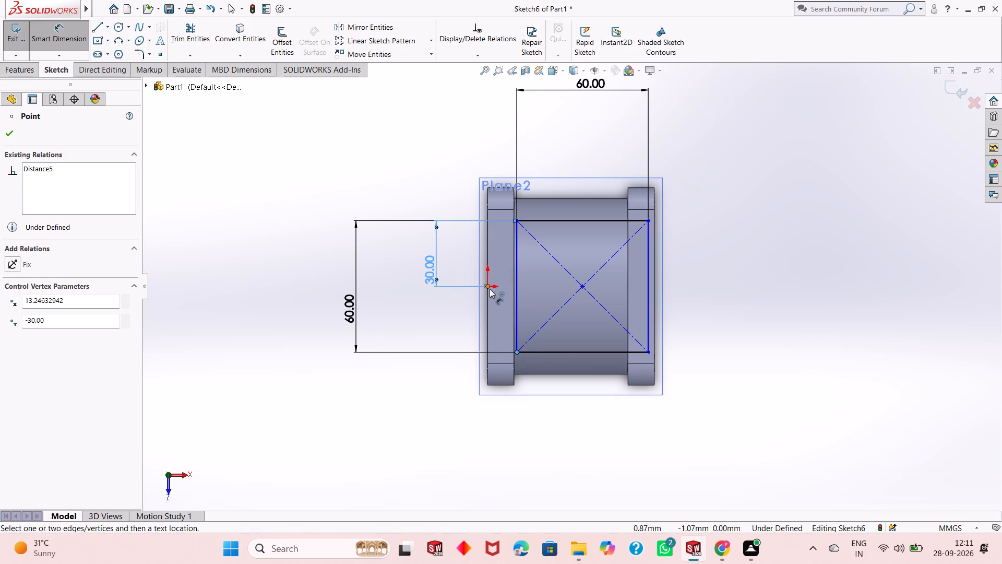
pyautogui.press('Escape')
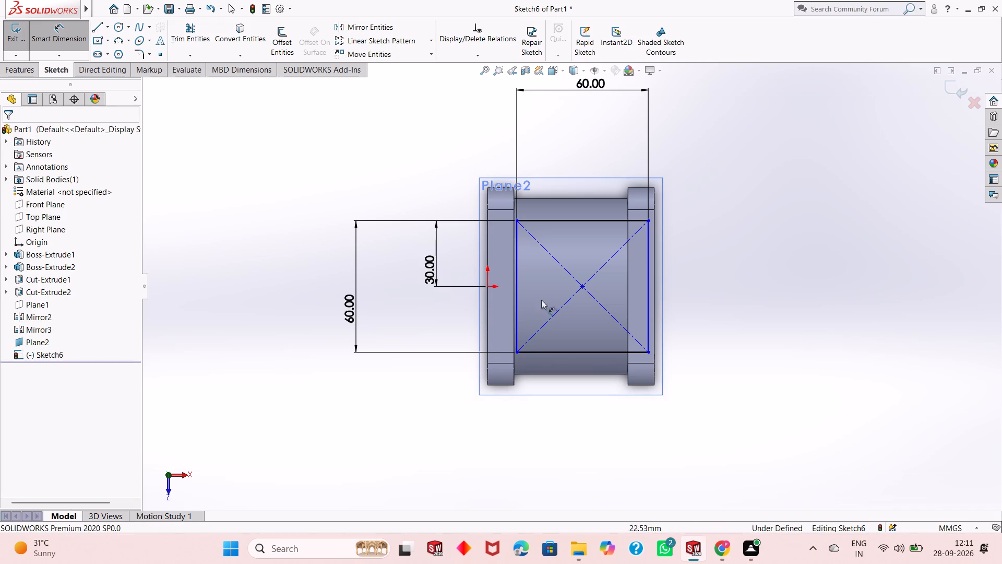
pyautogui.click(583, 286)
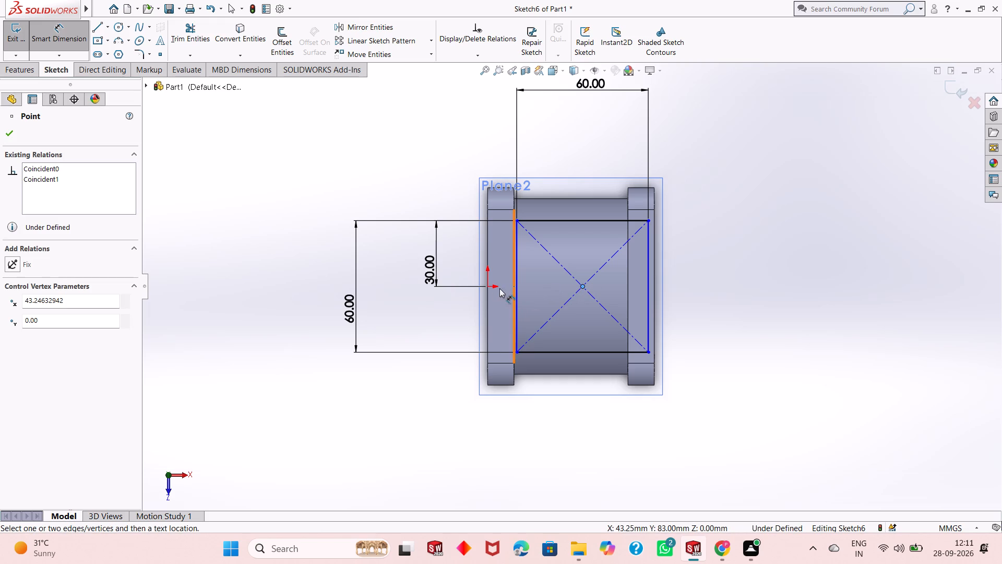
pyautogui.click(487, 288)
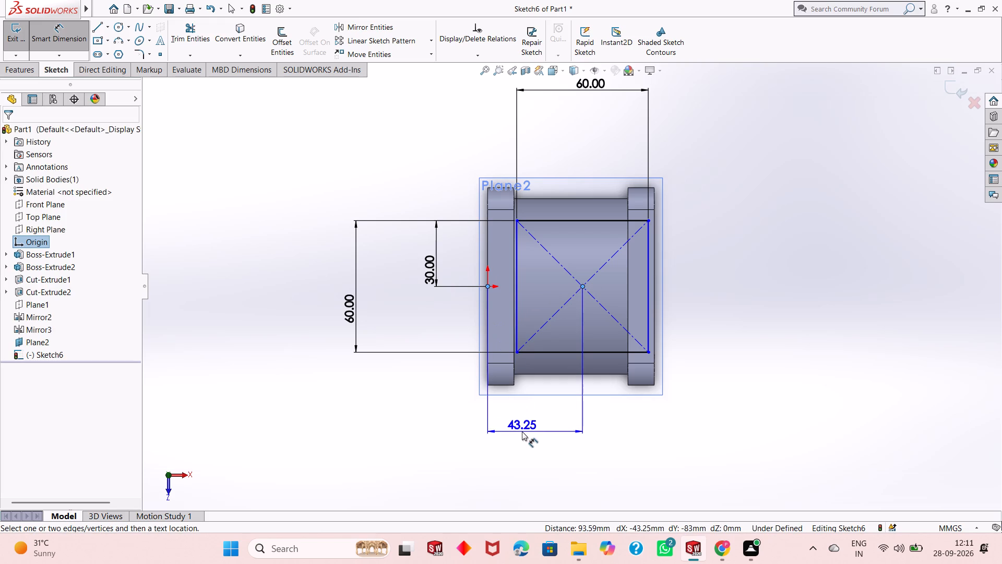
pyautogui.click(522, 431)
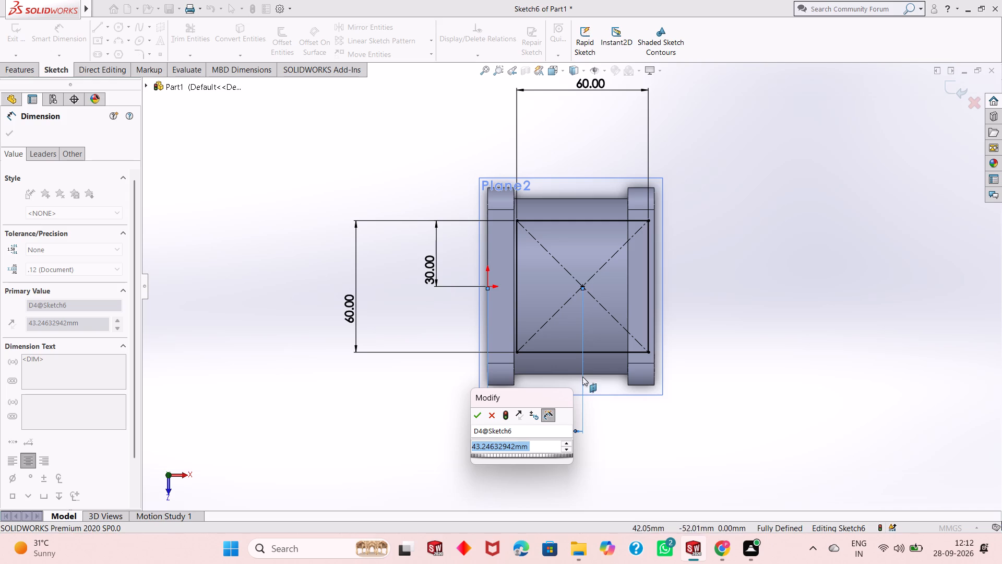
pyautogui.scroll(-2, 578, 312)
pyautogui.scroll(2, 578, 312)
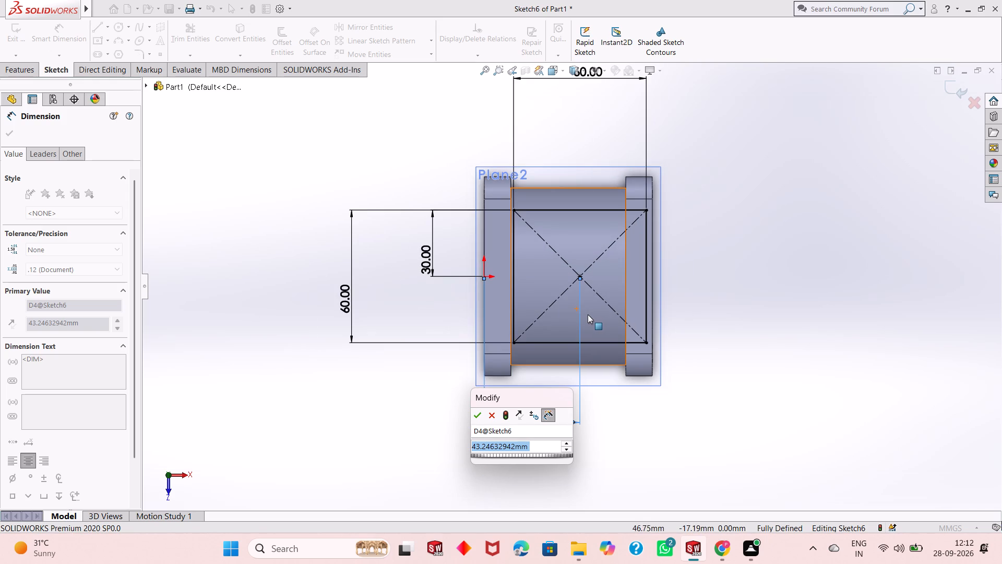
pyautogui.write('76/')
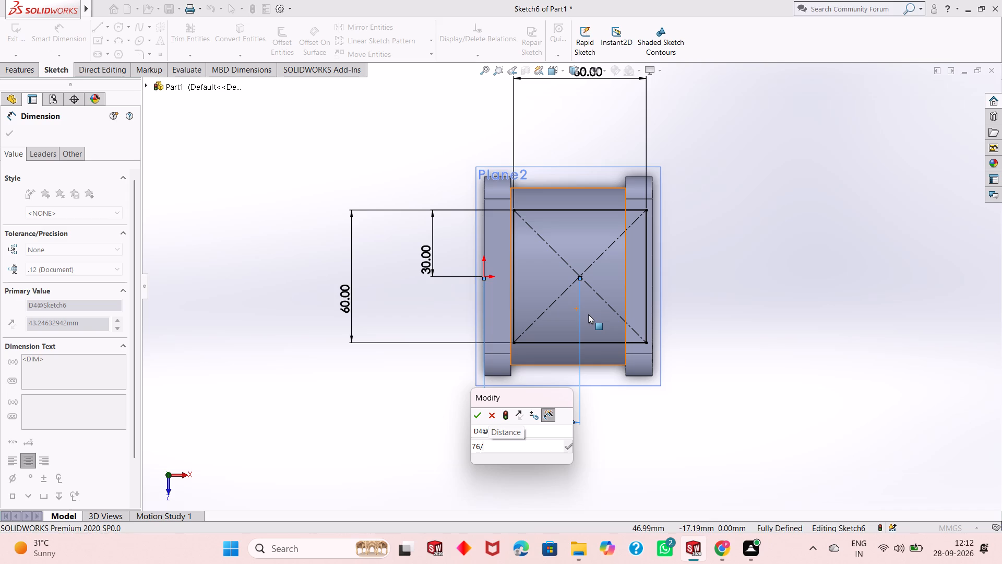
pyautogui.press('2')
pyautogui.press('Return')
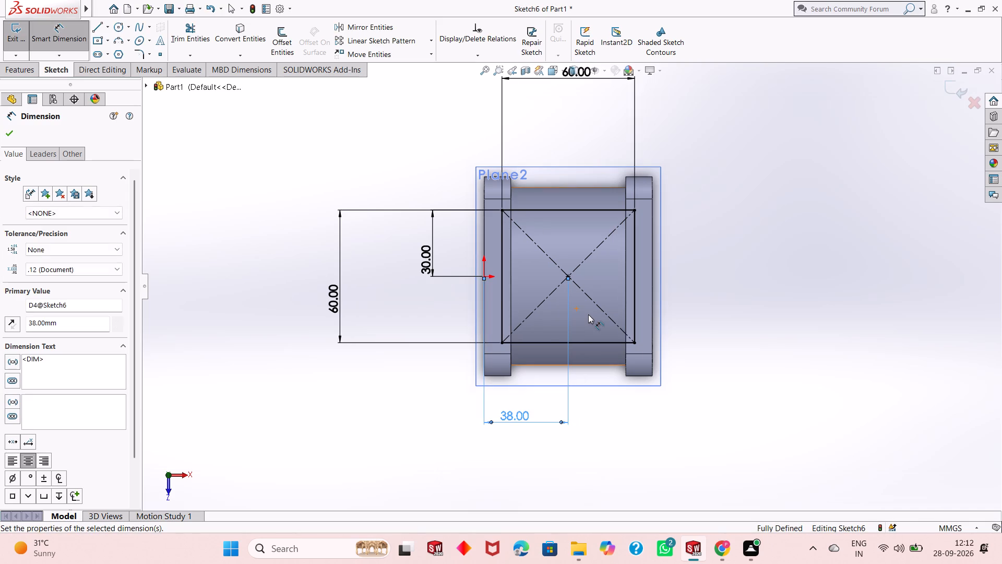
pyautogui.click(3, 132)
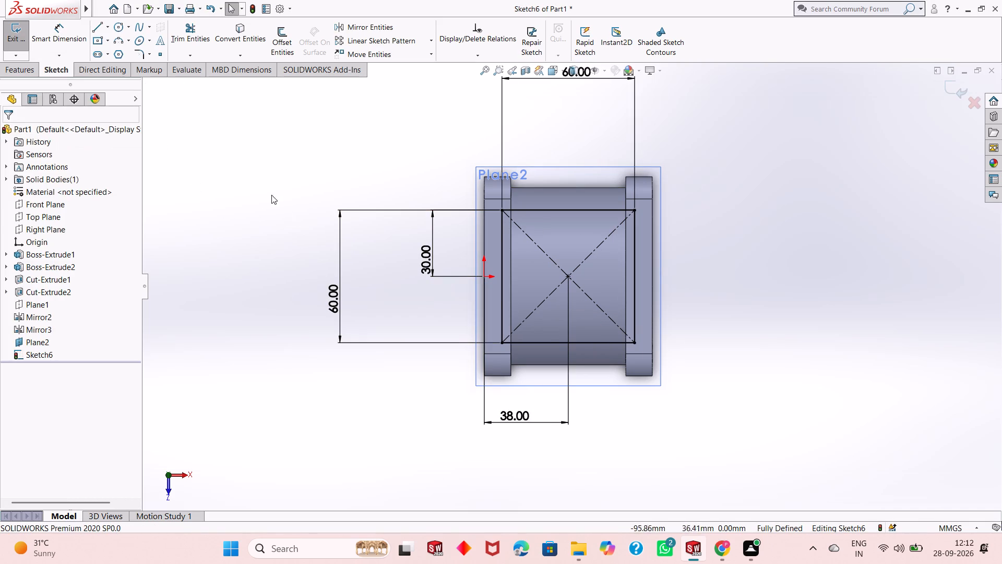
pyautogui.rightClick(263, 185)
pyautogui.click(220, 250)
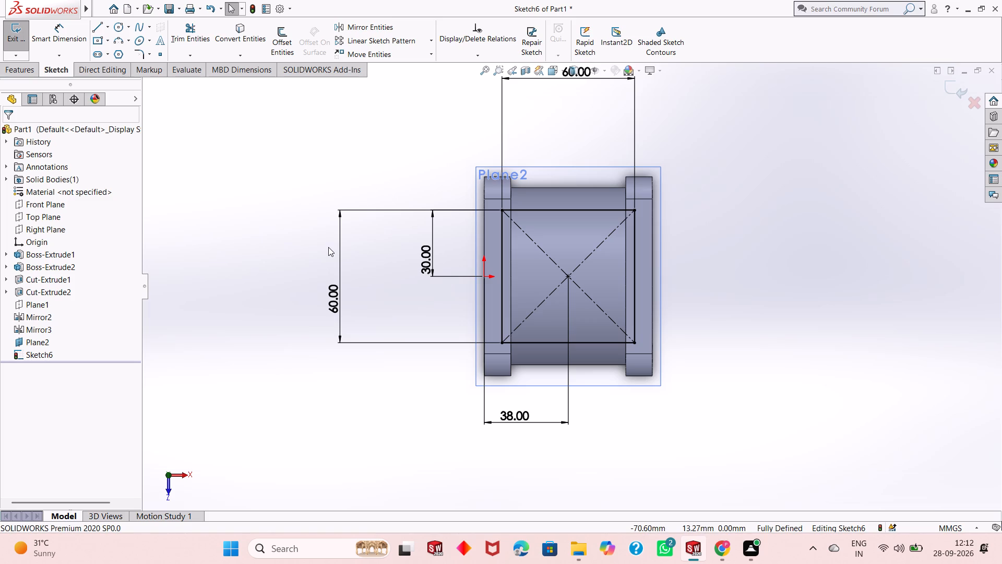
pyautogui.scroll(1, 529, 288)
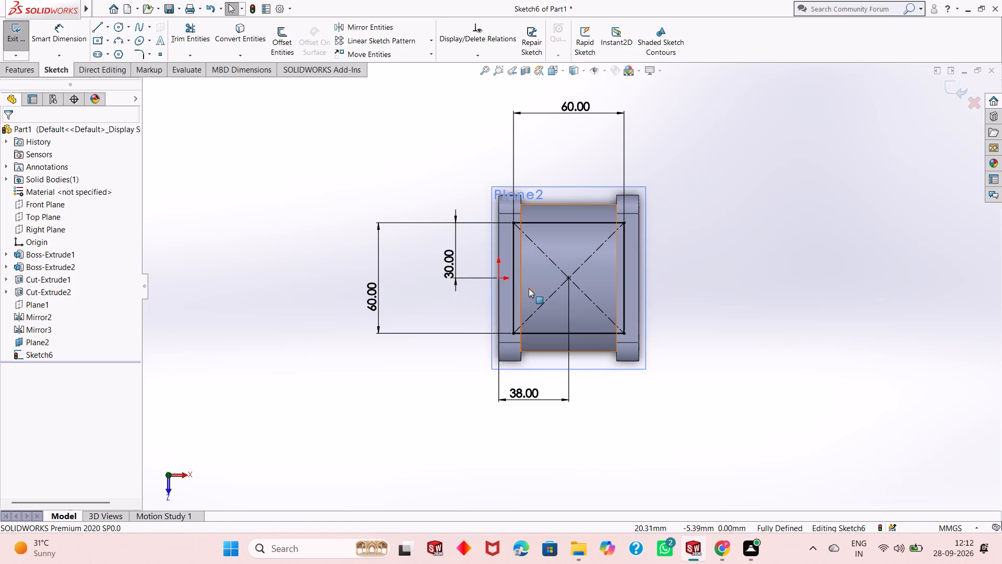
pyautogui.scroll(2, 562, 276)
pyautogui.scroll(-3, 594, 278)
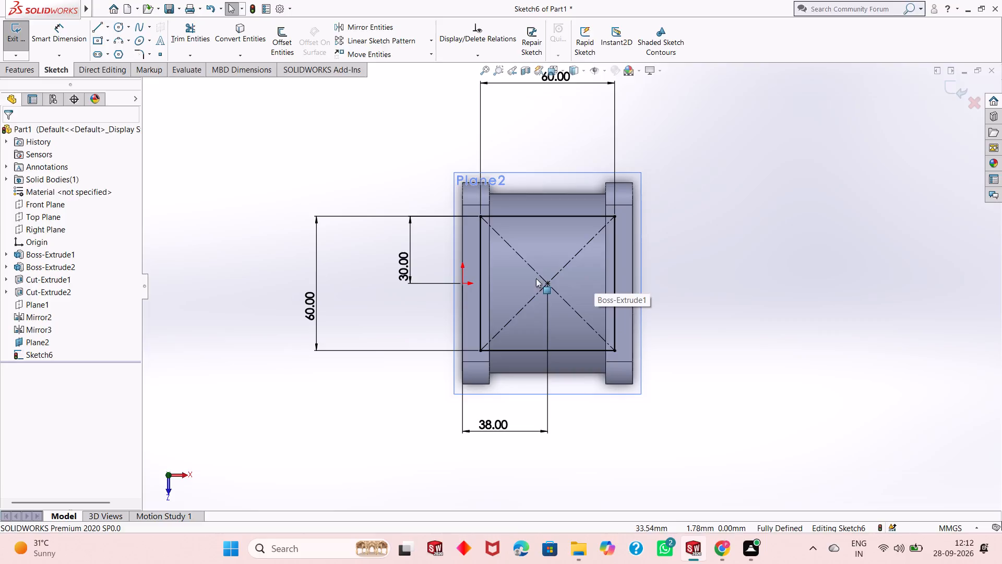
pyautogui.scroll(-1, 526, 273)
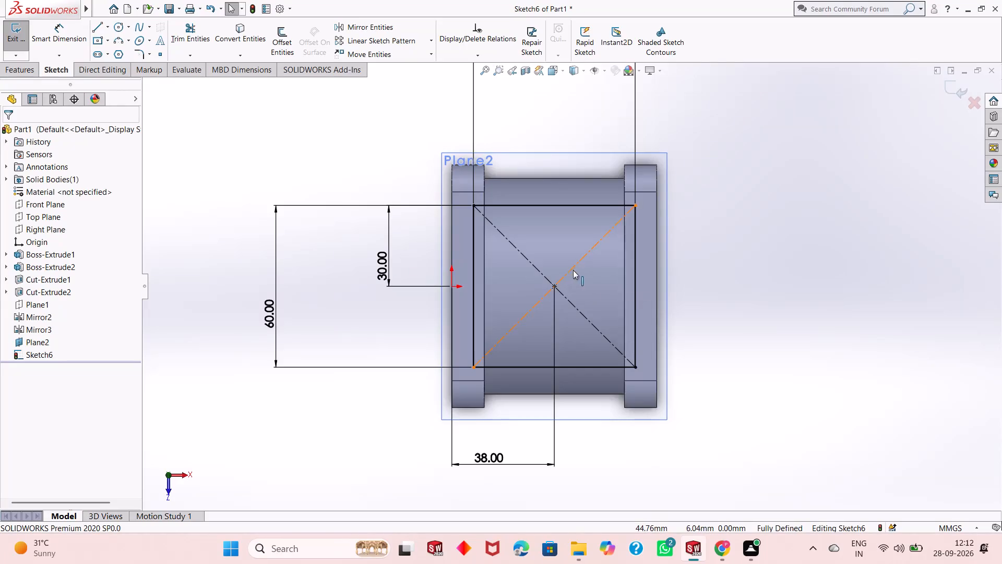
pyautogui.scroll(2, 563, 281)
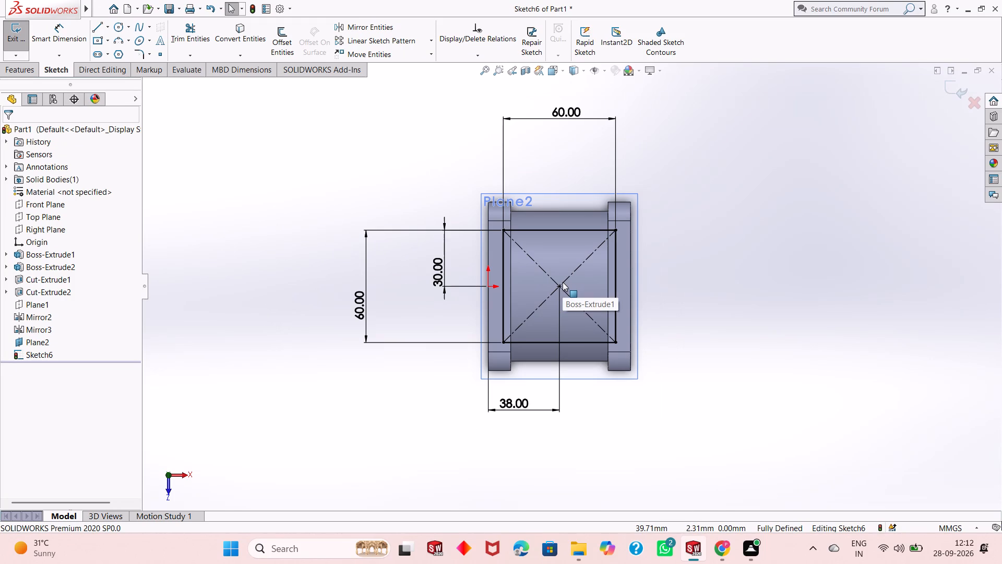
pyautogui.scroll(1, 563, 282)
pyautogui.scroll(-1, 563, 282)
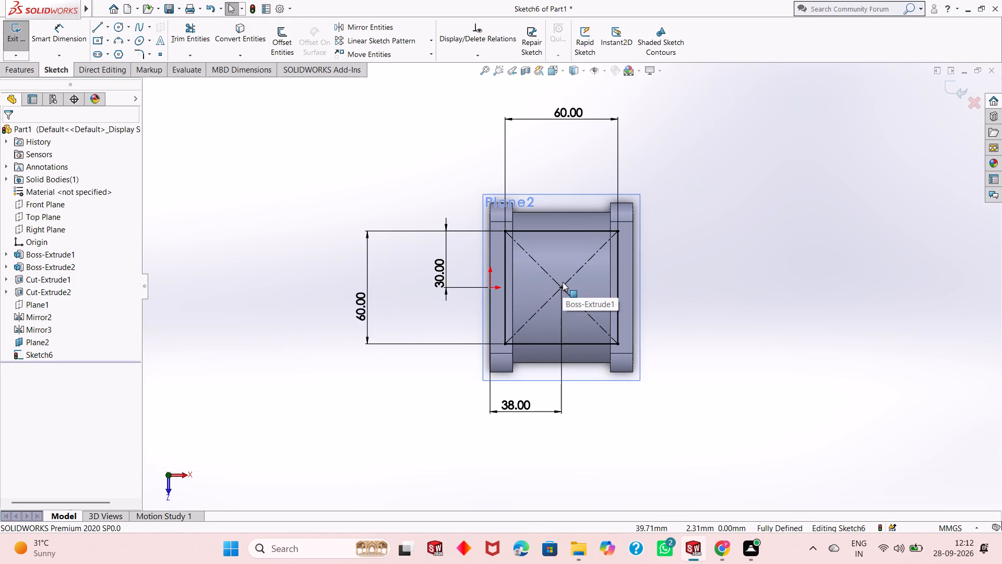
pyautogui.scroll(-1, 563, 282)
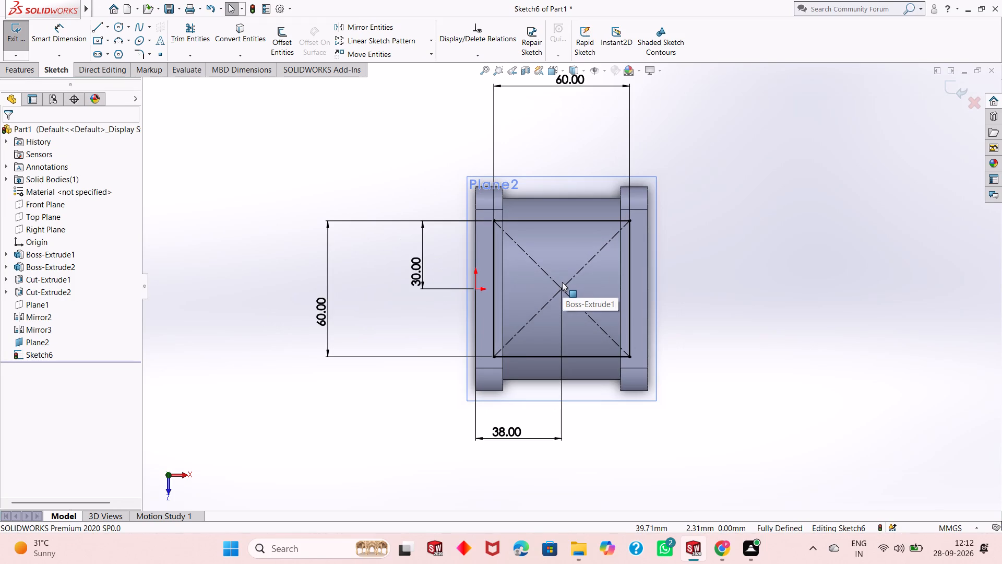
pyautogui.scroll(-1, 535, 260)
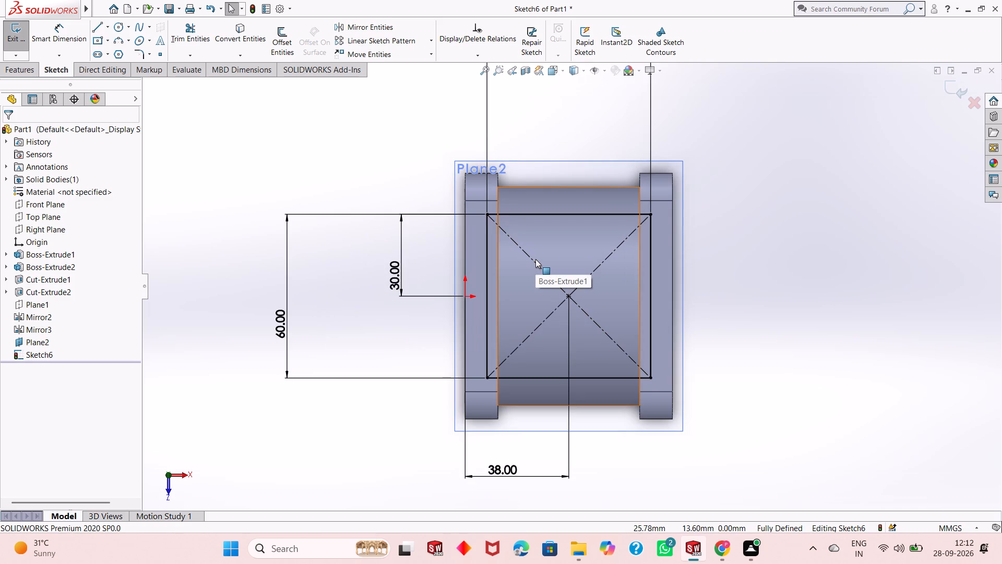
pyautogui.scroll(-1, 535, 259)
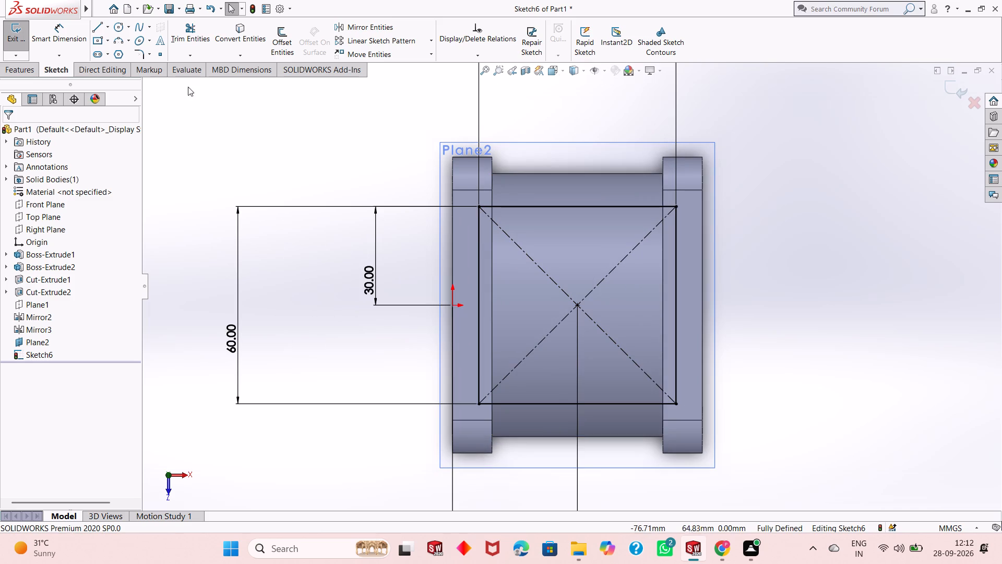
# Round all four corners of the 60 mm square with 10 mm sketch fillets.
pyautogui.click(139, 54)
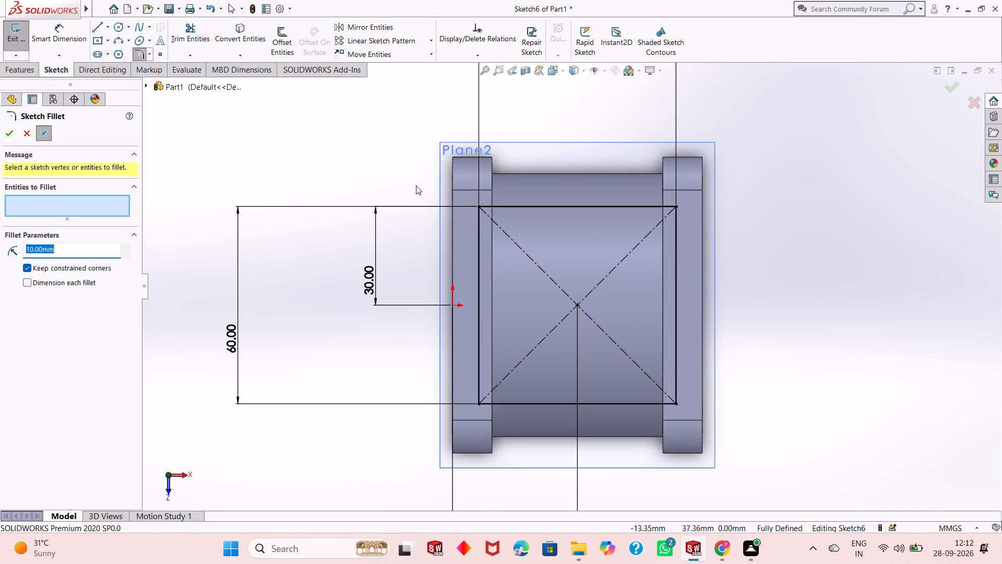
pyautogui.click(478, 208)
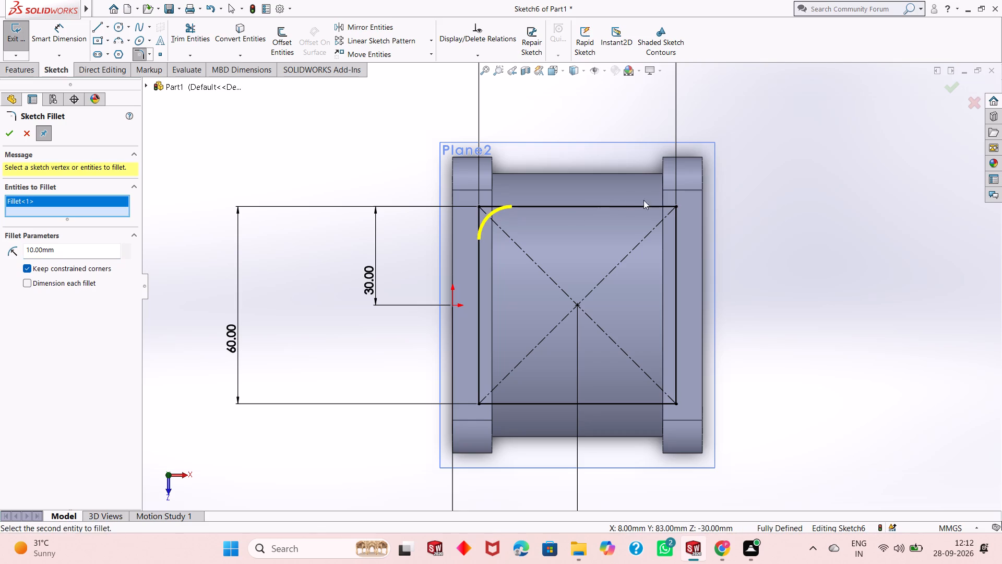
pyautogui.click(677, 207)
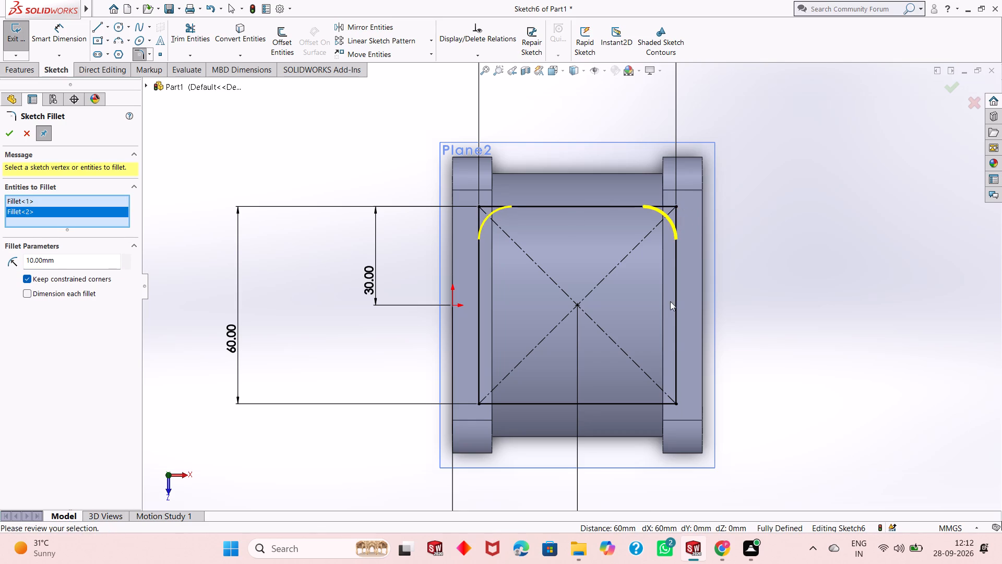
pyautogui.click(677, 403)
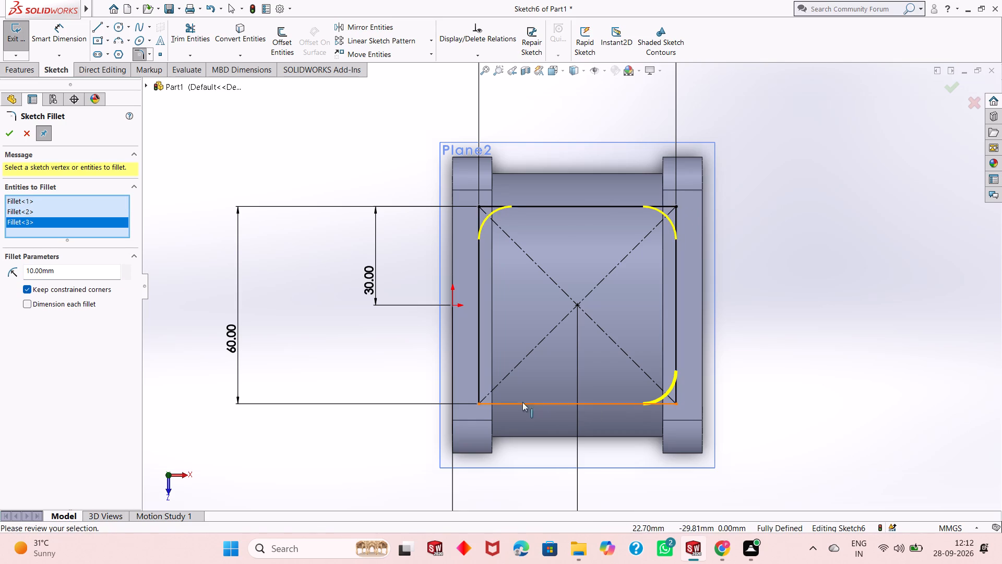
pyautogui.click(481, 403)
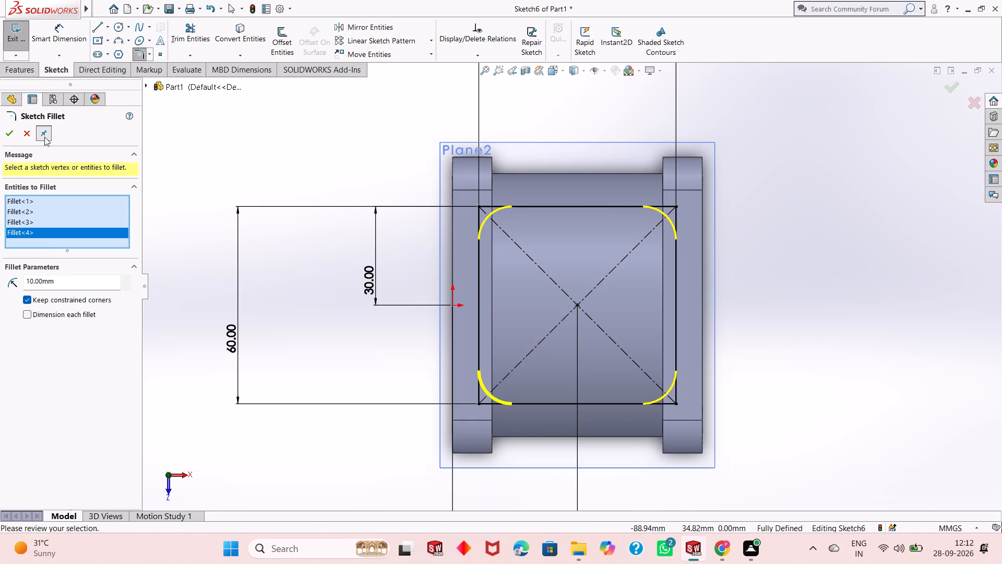
pyautogui.rightClick(271, 177)
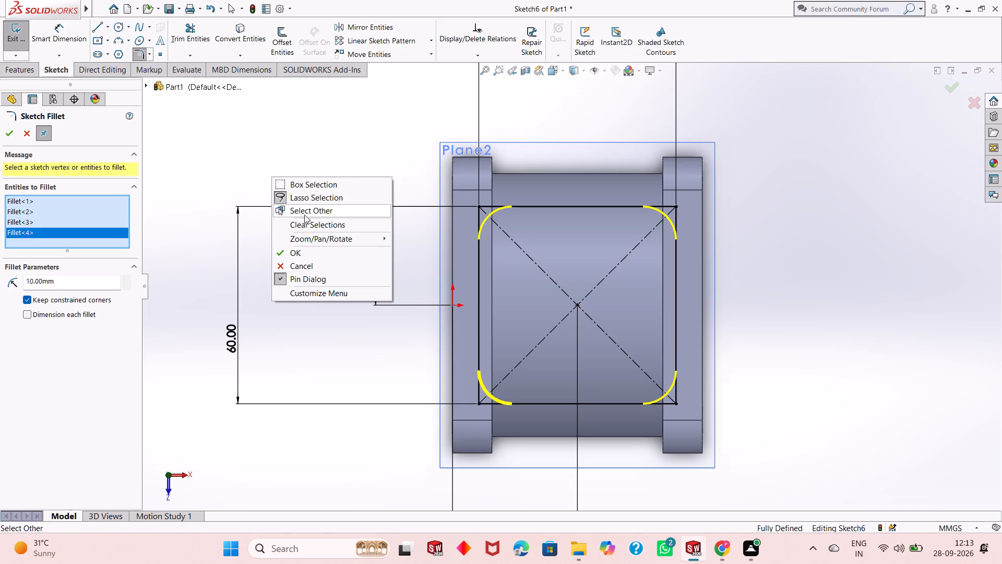
pyautogui.click(299, 170)
pyautogui.click(14, 133)
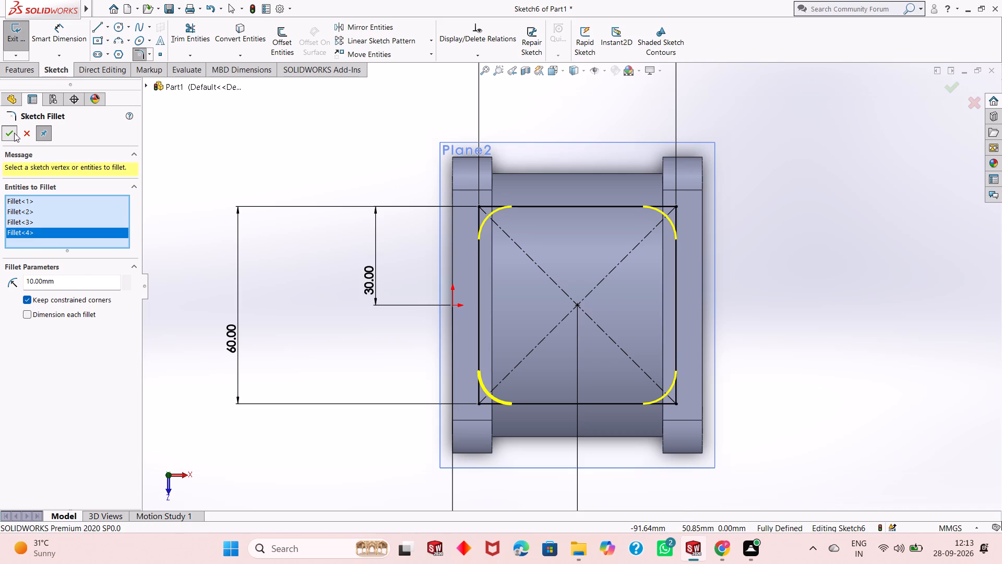
pyautogui.click(14, 133)
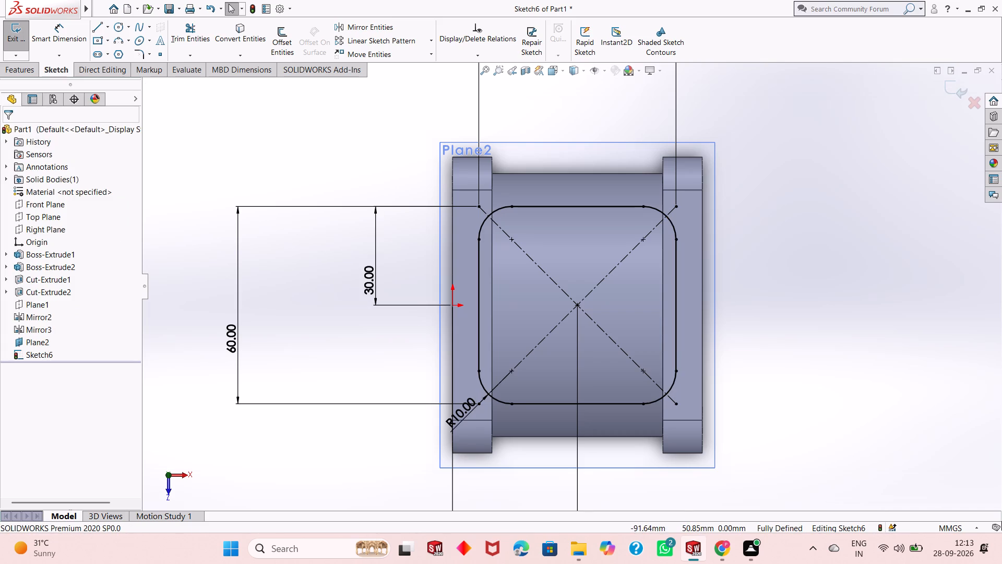
# Extrude the rounded square 12 mm blind with the direction reversed toward the cylinder, merging the result.
pyautogui.click(31, 72)
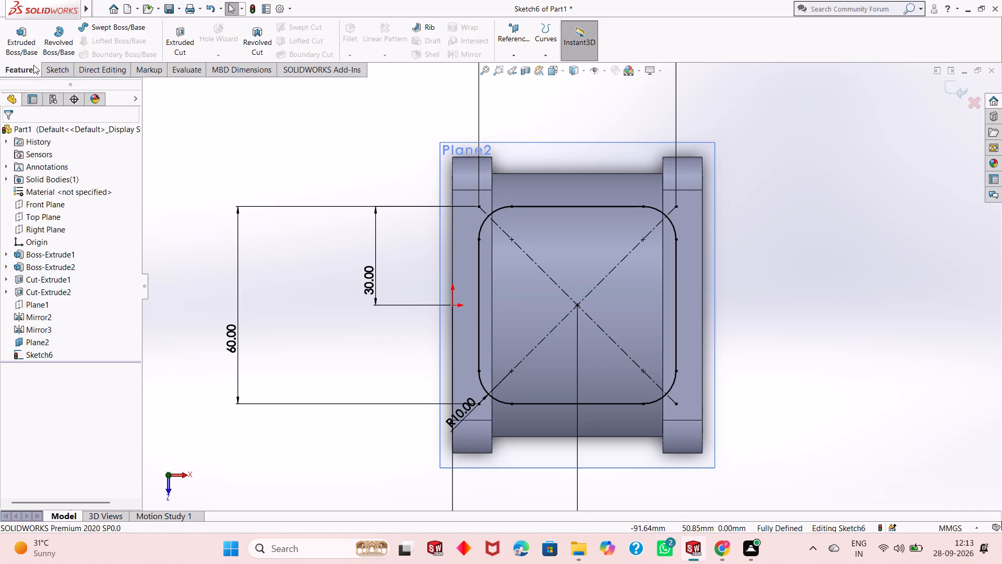
pyautogui.click(33, 47)
pyautogui.moveTo(332, 314); pyautogui.dragTo(335, 278, button='middle')
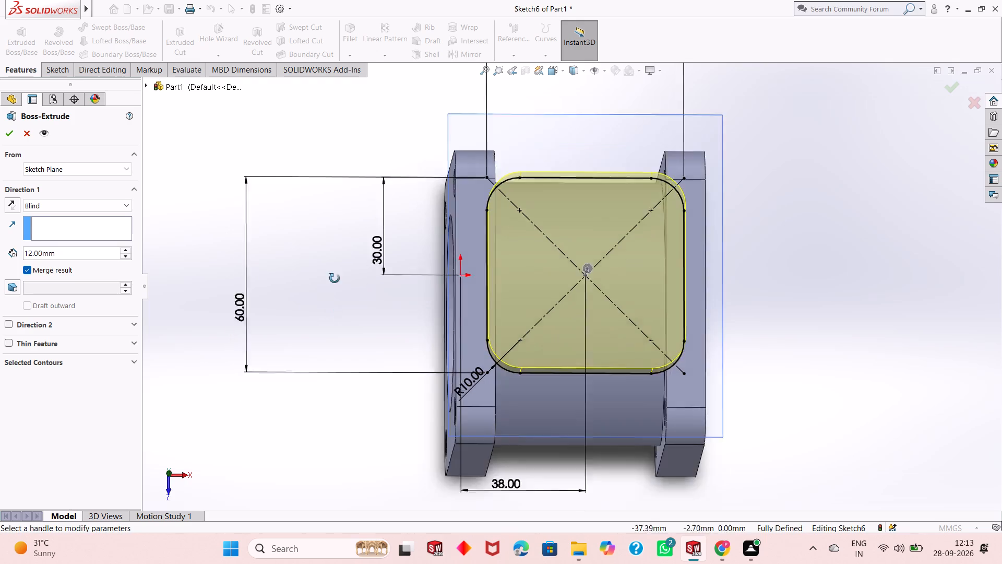
pyautogui.moveTo(335, 278); pyautogui.dragTo(336, 234, button='middle')
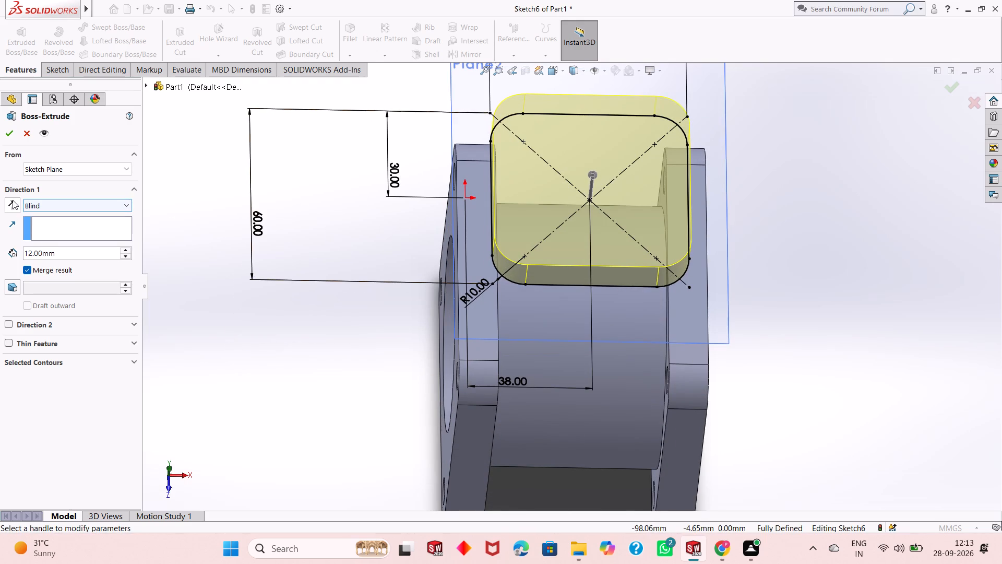
pyautogui.click(13, 200)
pyautogui.doubleClick(67, 253)
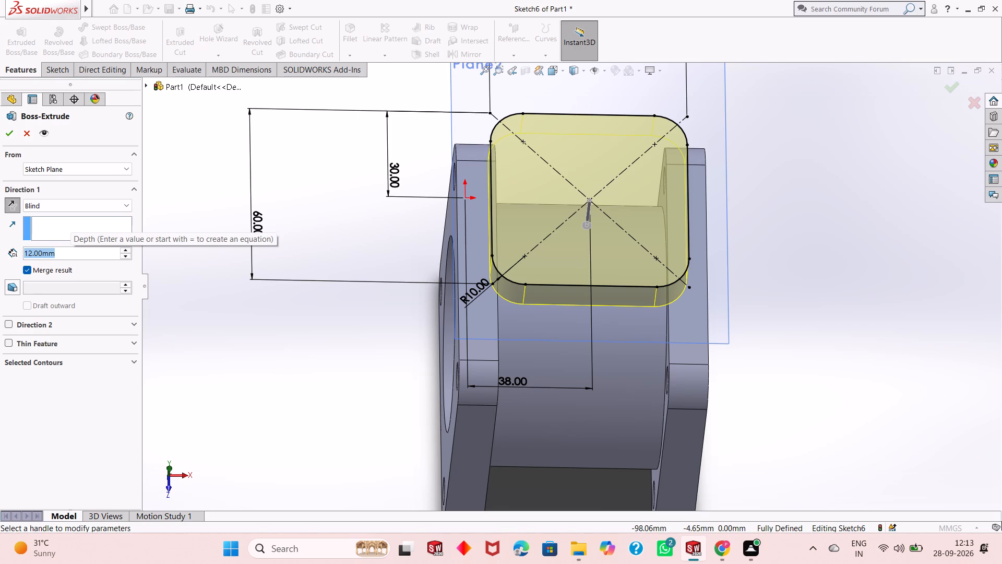
pyautogui.press('Return')
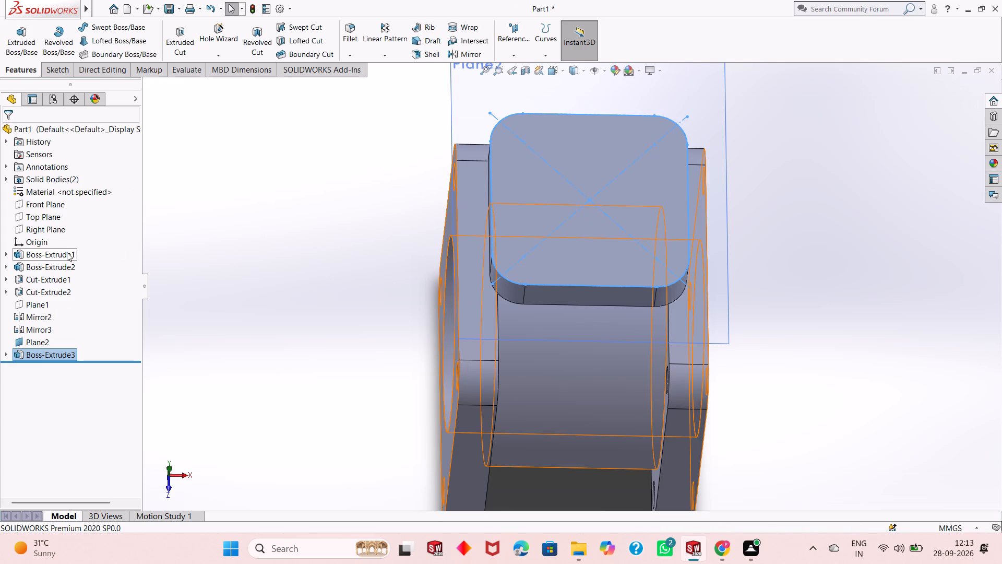
pyautogui.click(308, 238)
# Hide the offset plane Plane2 at the top flange.
pyautogui.moveTo(339, 281); pyautogui.dragTo(350, 209, button='middle')
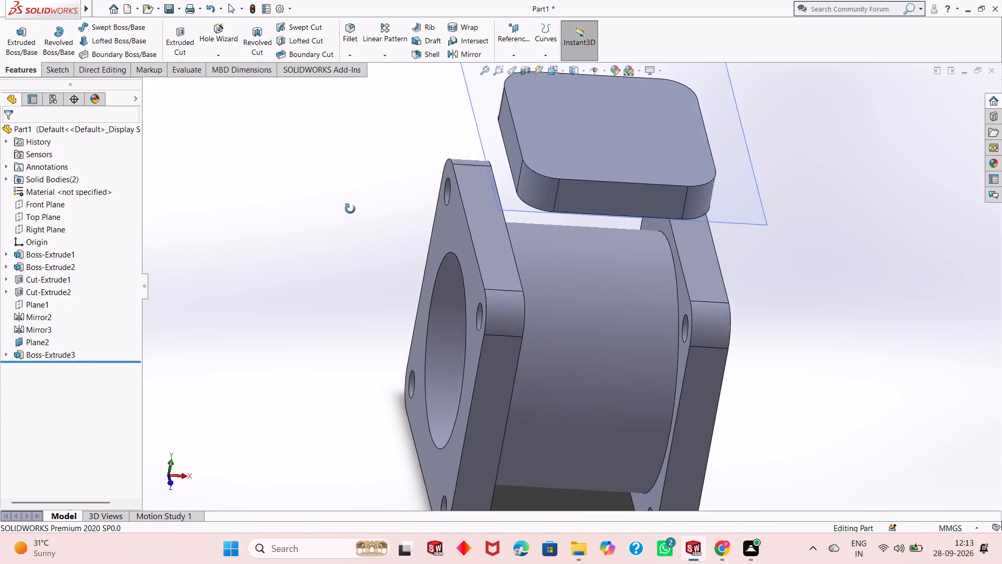
pyautogui.moveTo(350, 209); pyautogui.dragTo(417, 181, button='middle')
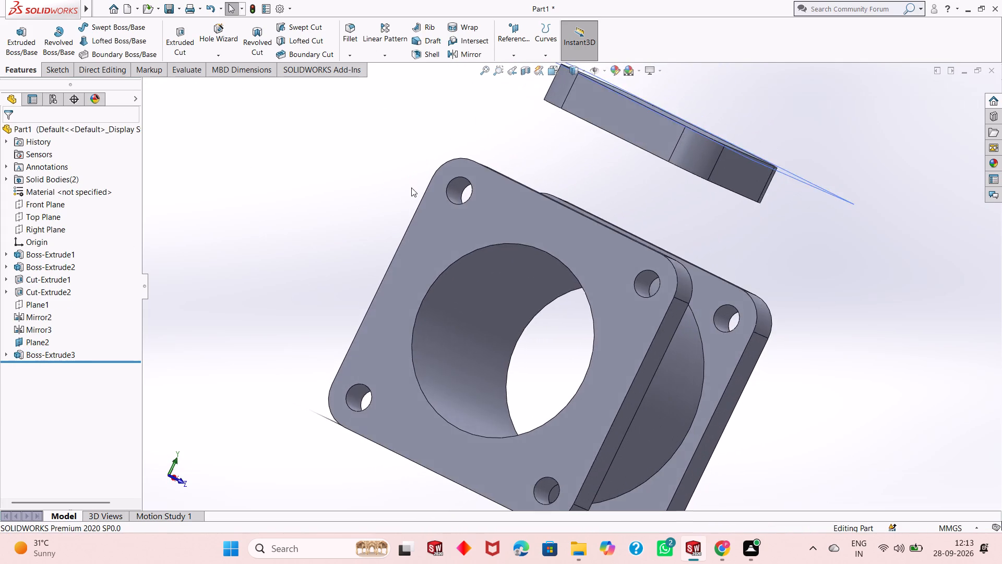
pyautogui.moveTo(381, 239); pyautogui.dragTo(374, 258, button='middle')
pyautogui.moveTo(386, 255); pyautogui.dragTo(369, 304, button='middle')
pyautogui.scroll(1, 388, 304)
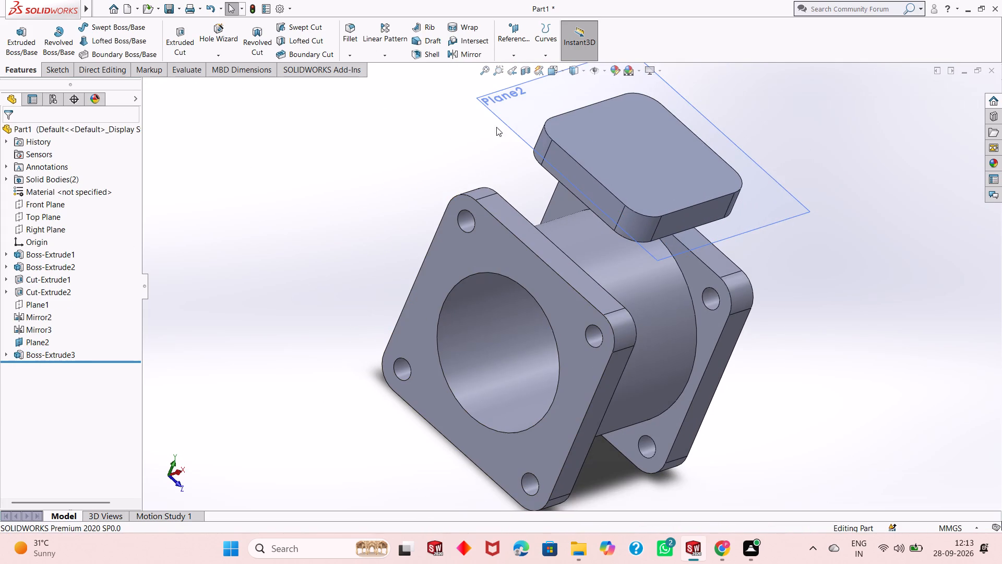
pyautogui.rightClick(507, 110)
pyautogui.click(550, 91)
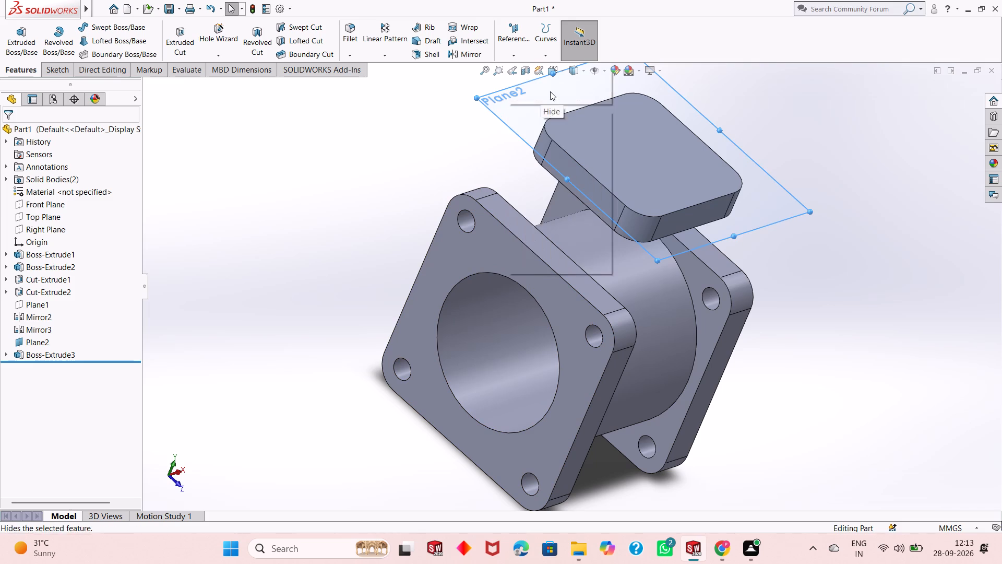
# Start a sketch on the top flange's upper face and draw a circle of about 12.4 mm radius centered on the face.
pyautogui.scroll(2, 435, 222)
pyautogui.moveTo(728, 345); pyautogui.dragTo(698, 289, button='middle')
pyautogui.scroll(-1, 648, 252)
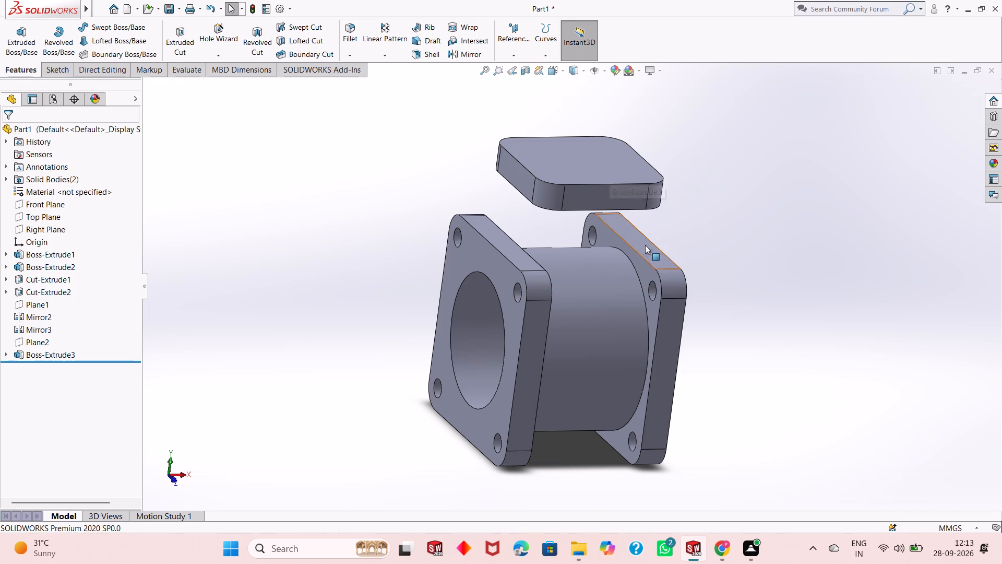
pyautogui.click(594, 154)
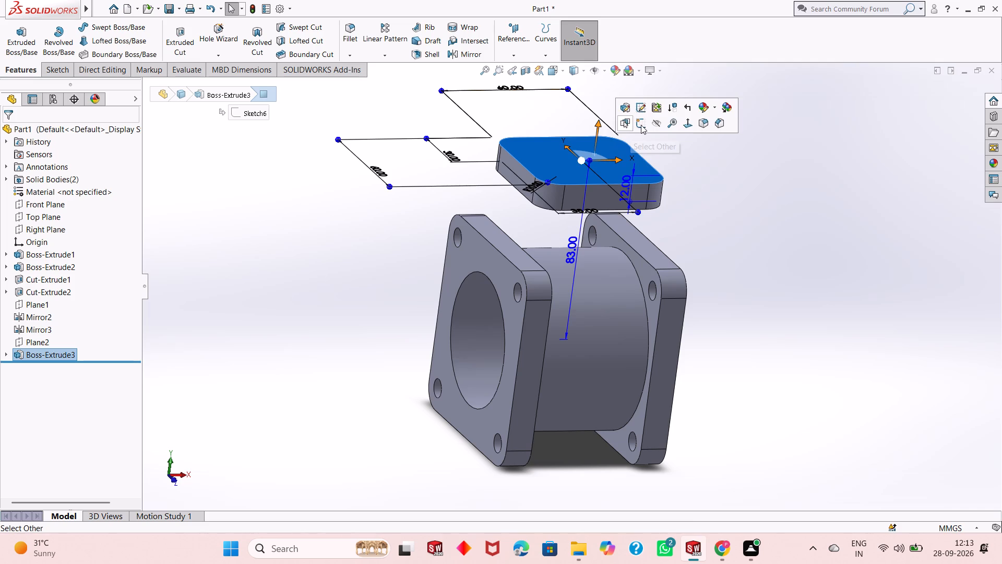
pyautogui.click(641, 125)
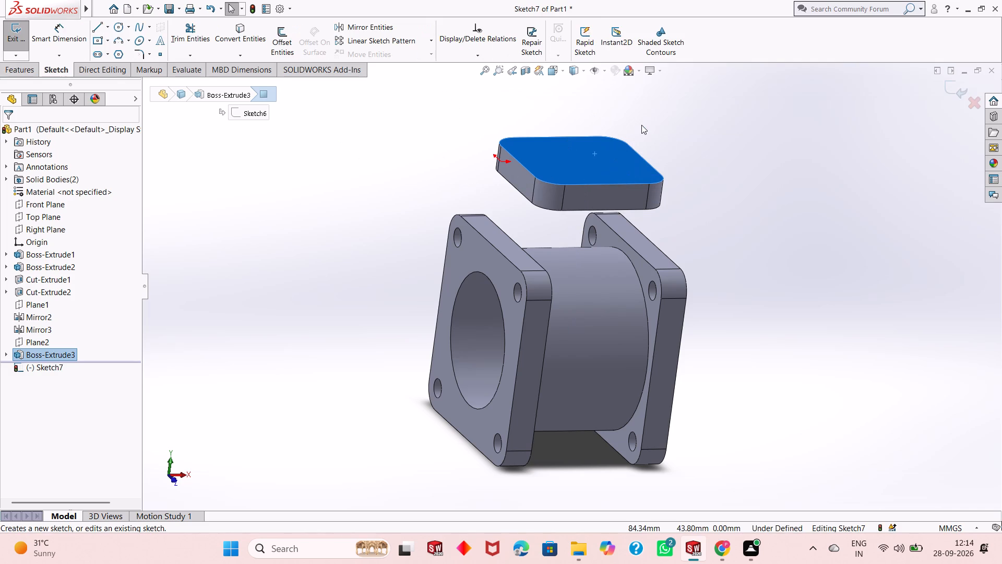
pyautogui.hotkey('ctrl', '8')
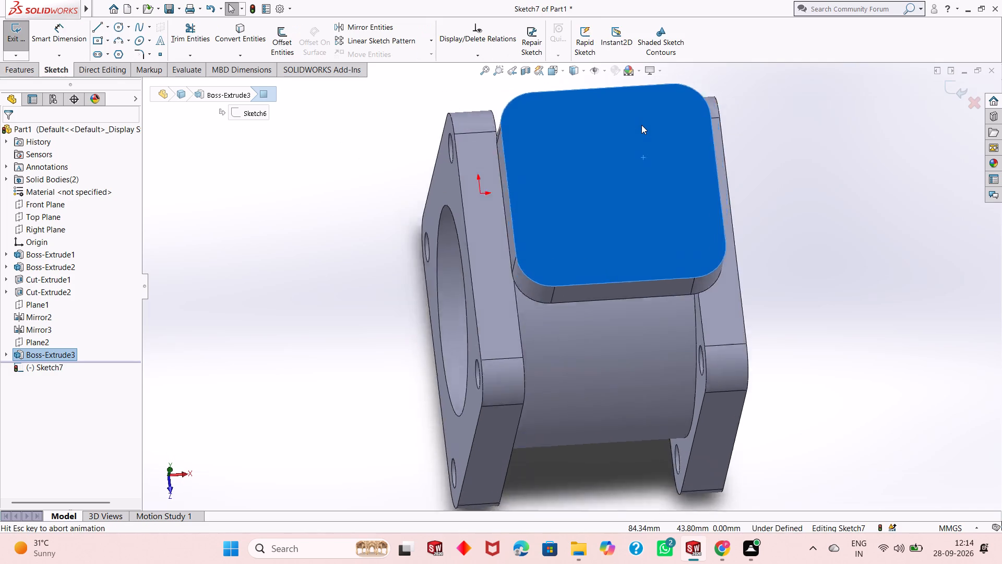
pyautogui.click(317, 268)
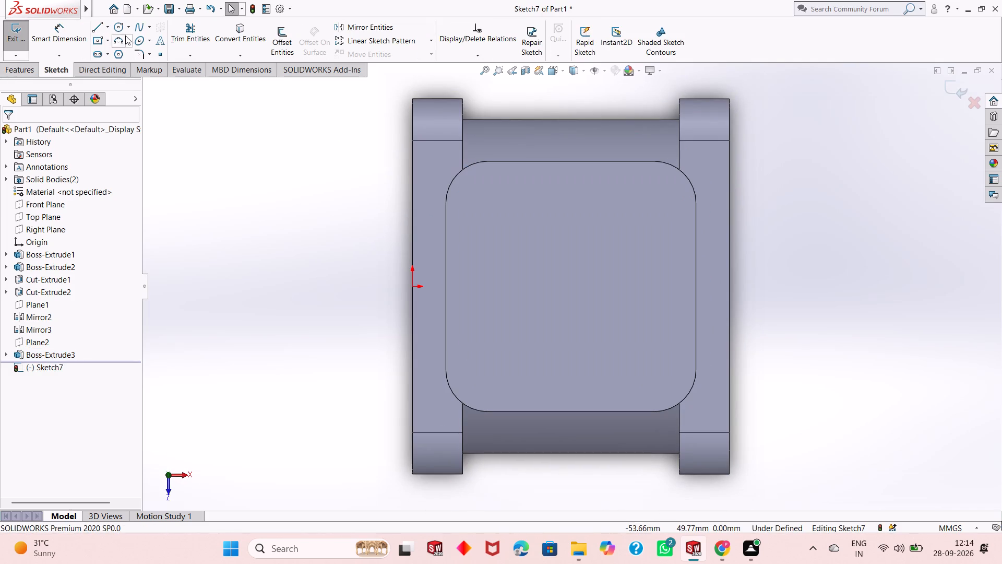
pyautogui.click(116, 26)
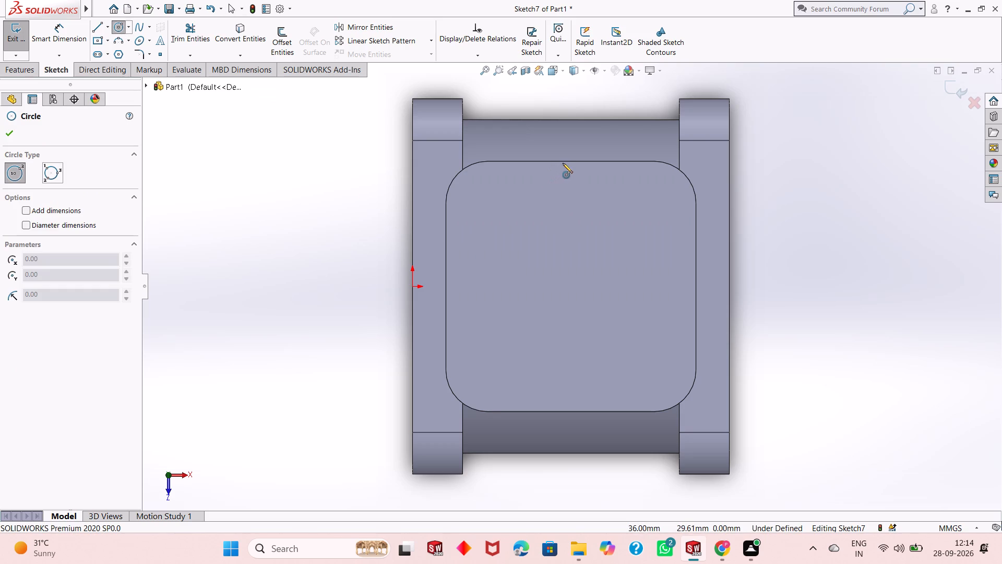
pyautogui.click(571, 288)
pyautogui.click(605, 248)
pyautogui.rightClick(258, 202)
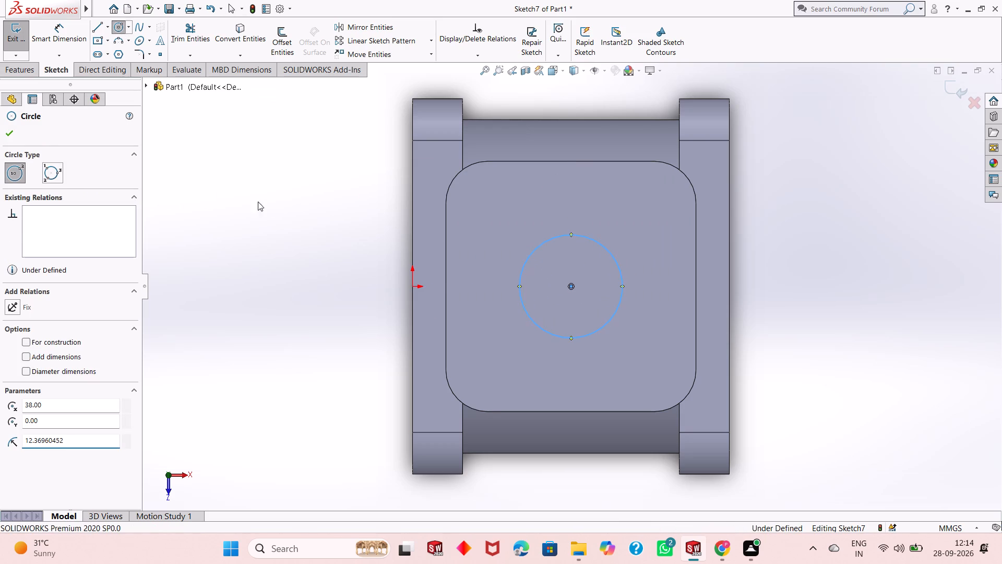
pyautogui.click(297, 210)
# Dimension the circle on the top flange's upper face to a 20 mm diameter.
pyautogui.click(70, 39)
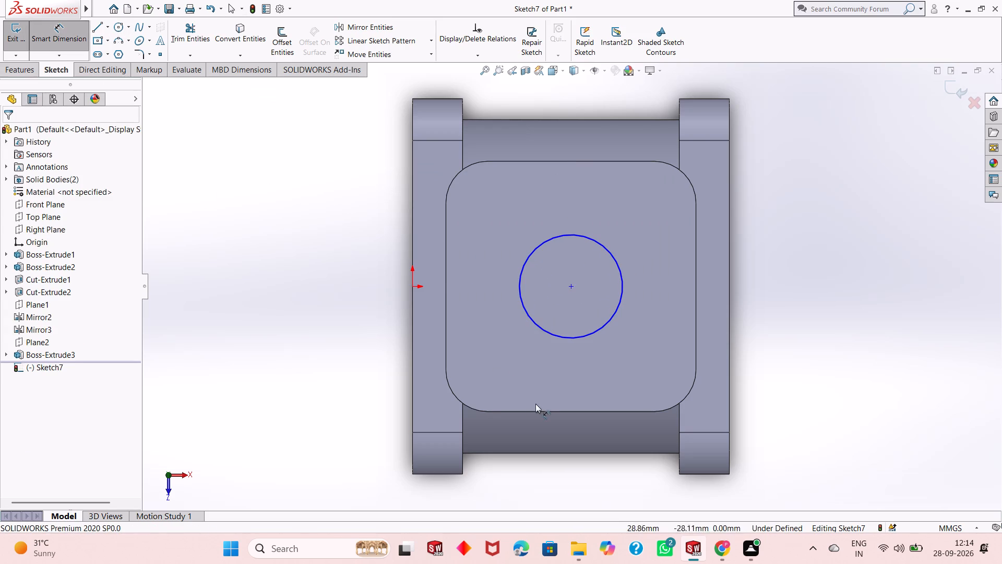
pyautogui.click(554, 334)
pyautogui.click(273, 460)
pyautogui.write('20')
pyautogui.press('Return')
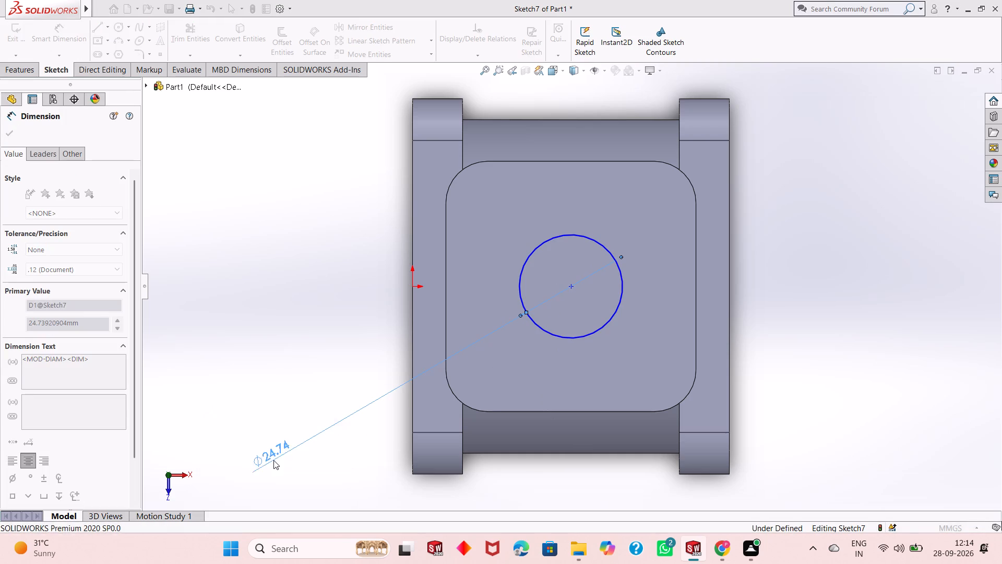
pyautogui.click(9, 140)
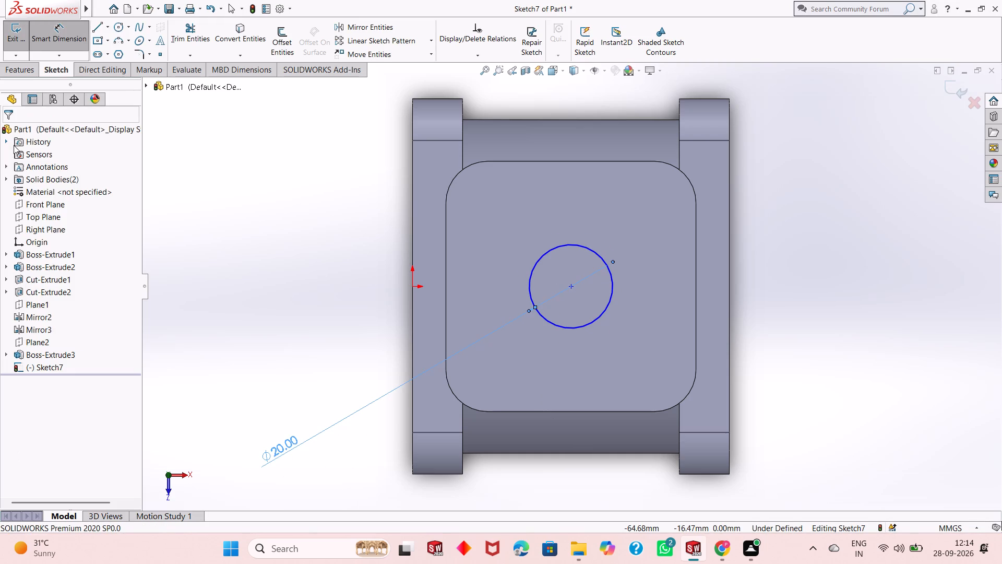
# Dimension the horizontal distance from the origin to the circle's center at 38 mm.
pyautogui.moveTo(578, 478); pyautogui.dragTo(579, 381, button='middle')
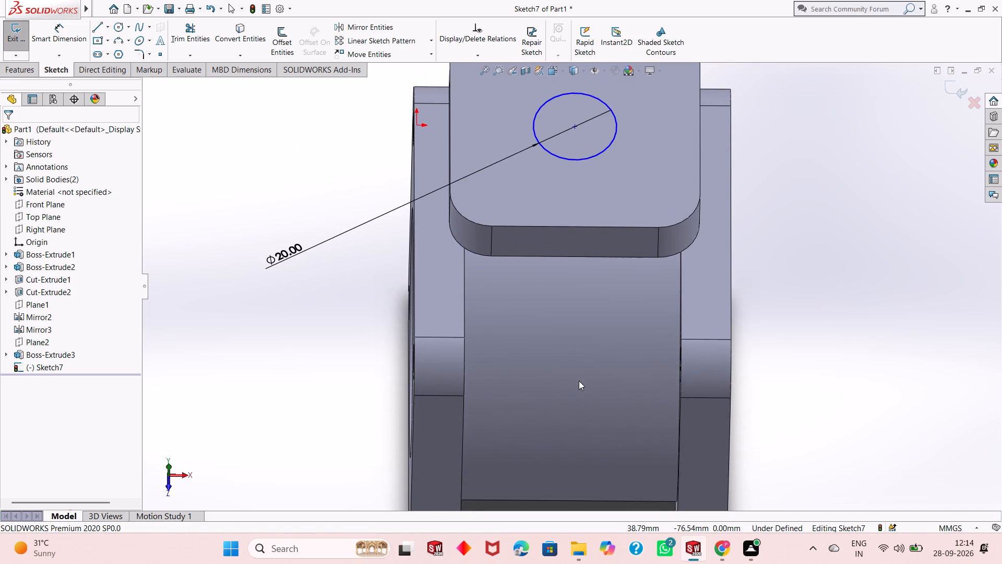
pyautogui.scroll(2, 579, 381)
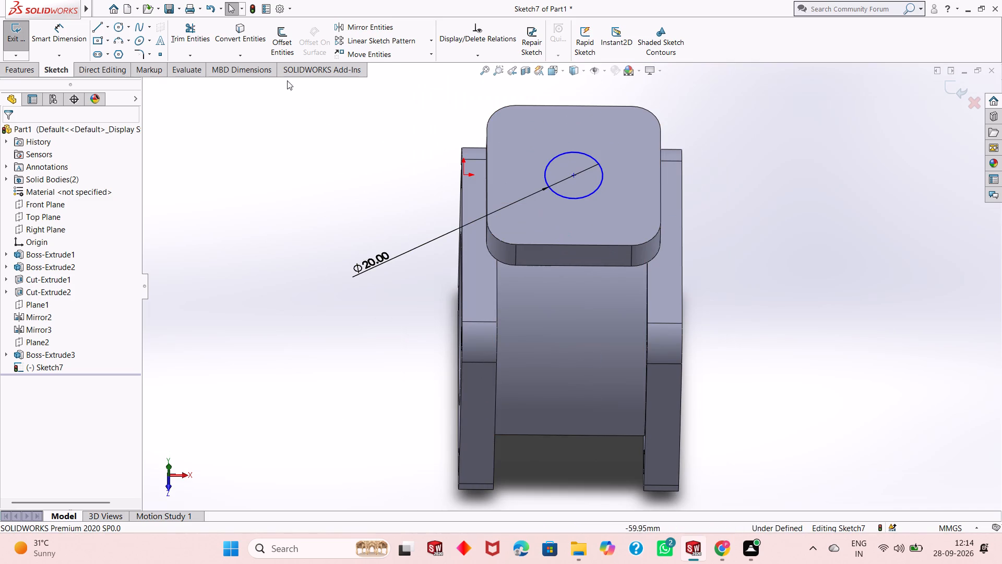
pyautogui.click(45, 39)
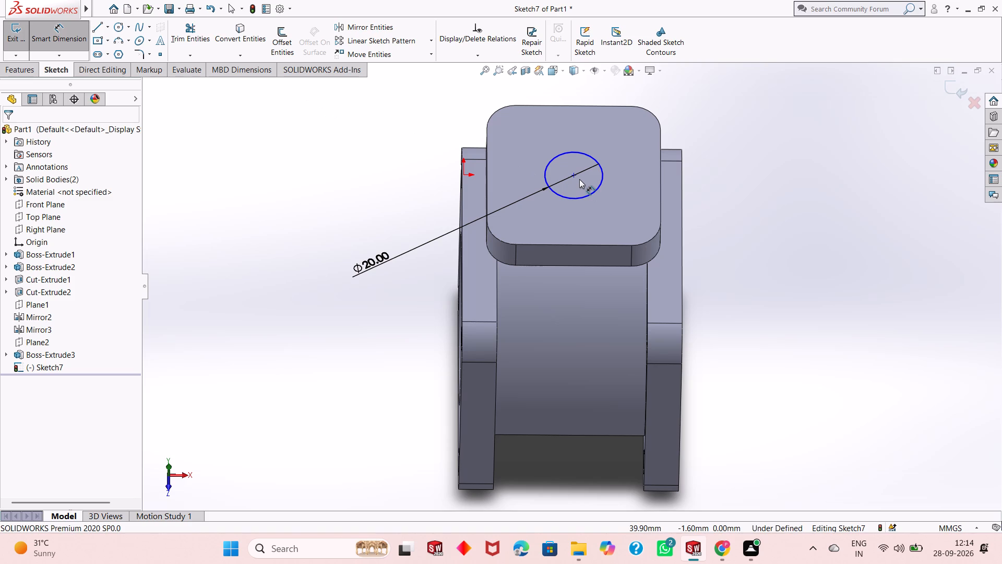
pyautogui.hotkey('ctrl', '8')
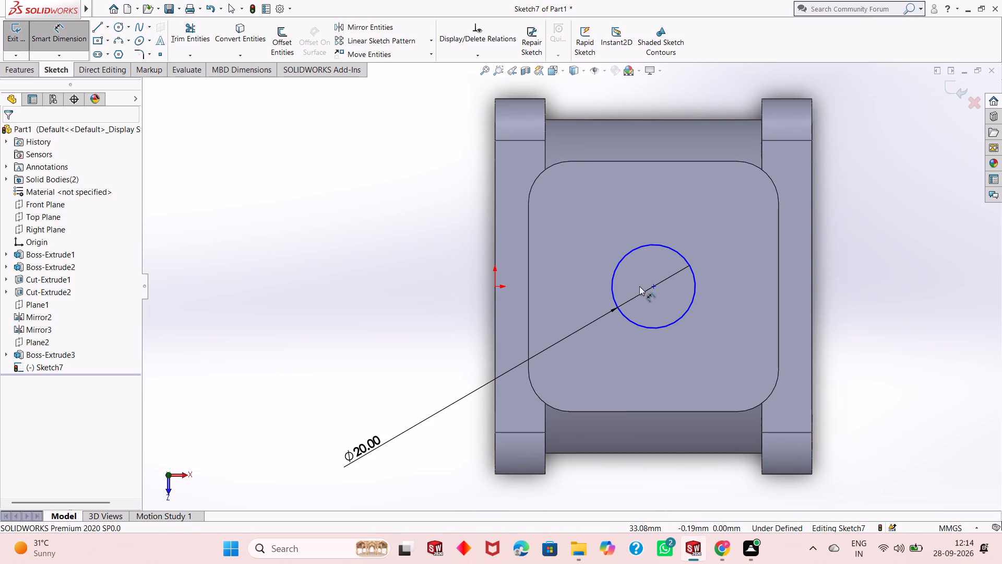
pyautogui.click(654, 287)
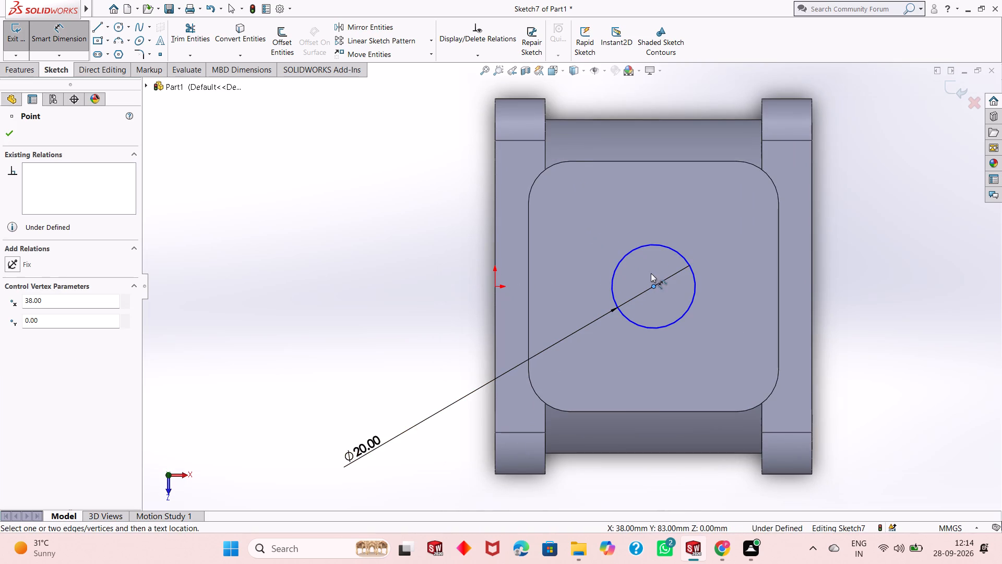
pyautogui.click(495, 286)
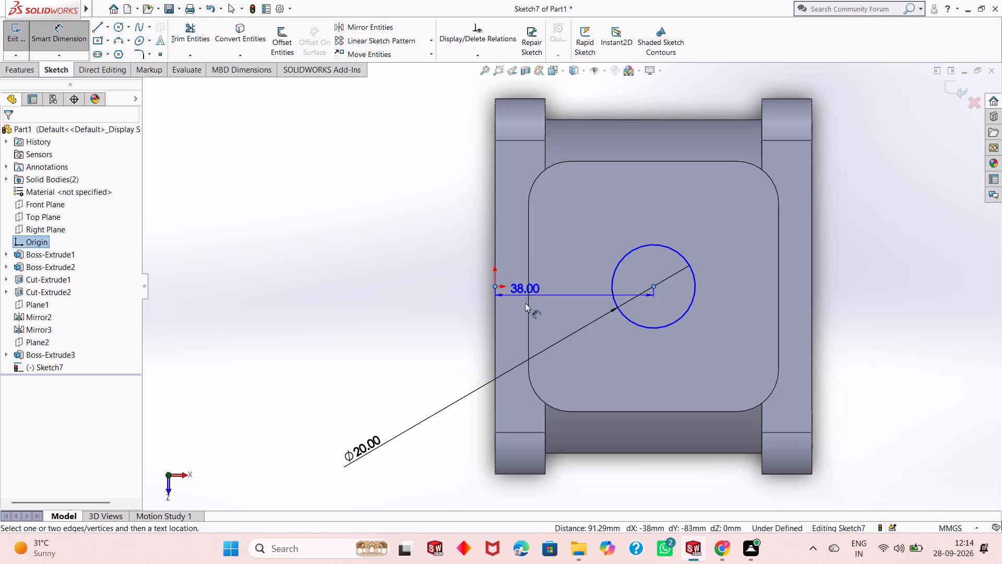
pyautogui.click(460, 330)
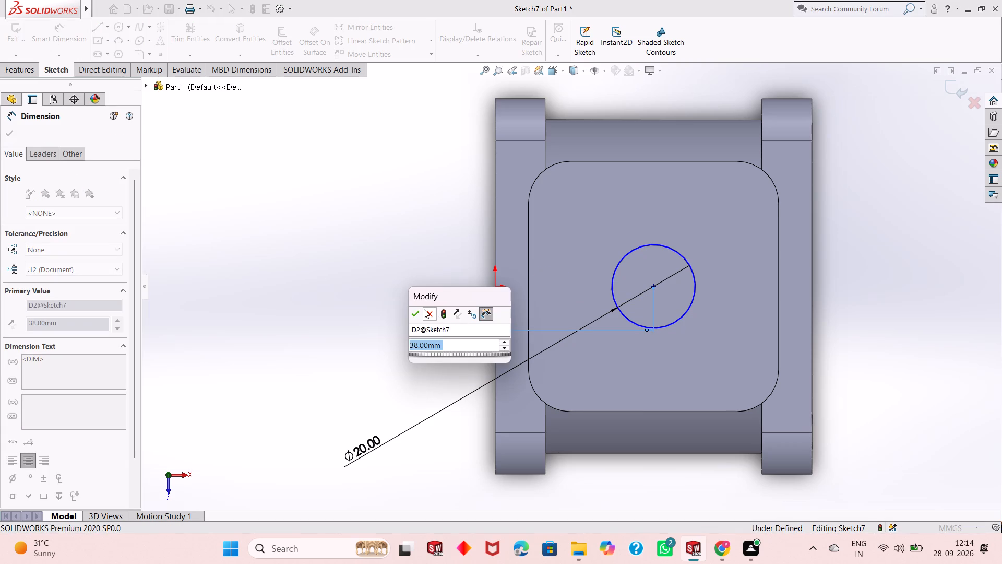
pyautogui.click(415, 310)
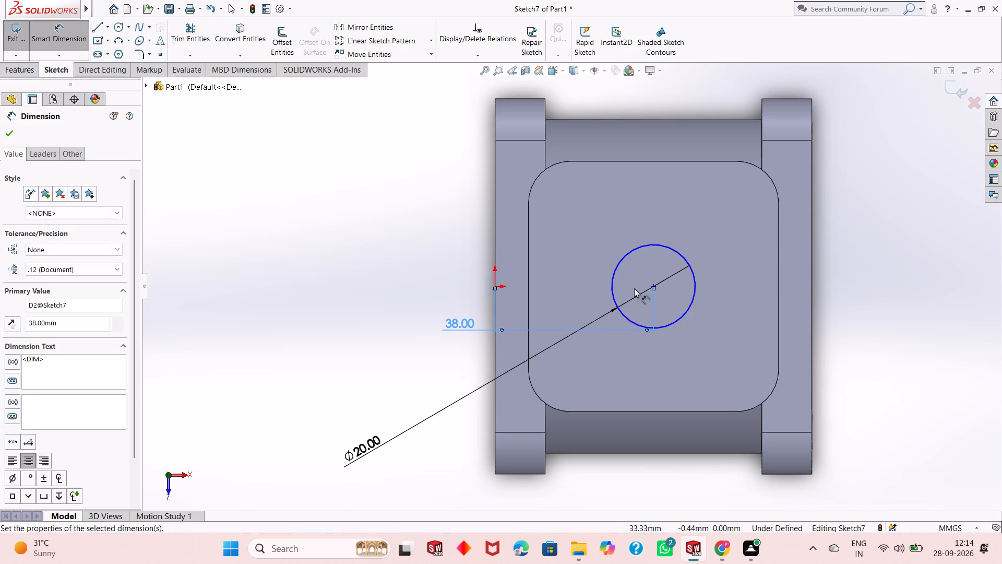
# Dimension the circle's center 30 mm from the top flange's straight back edge and finish dimensioning.
pyautogui.click(653, 286)
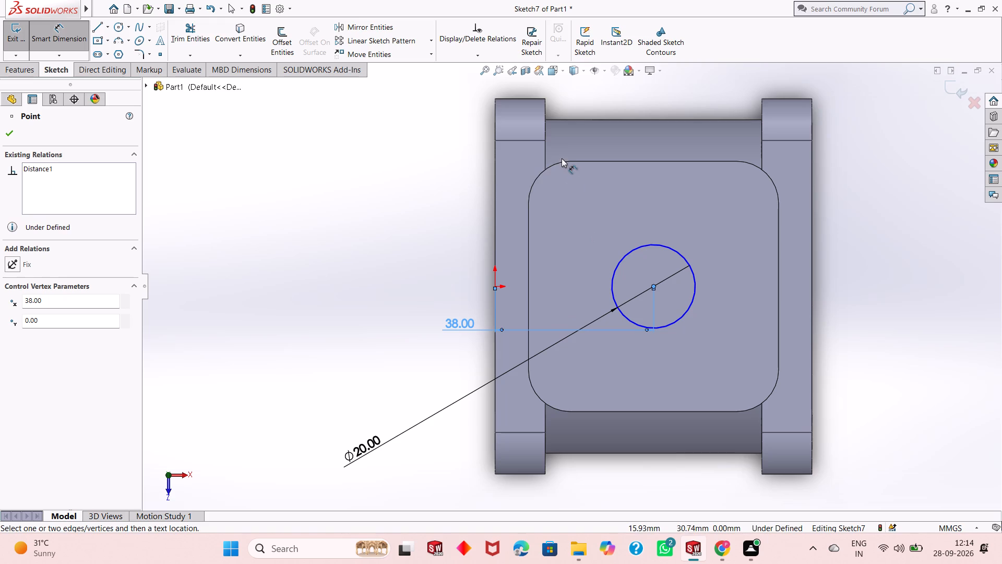
pyautogui.click(616, 161)
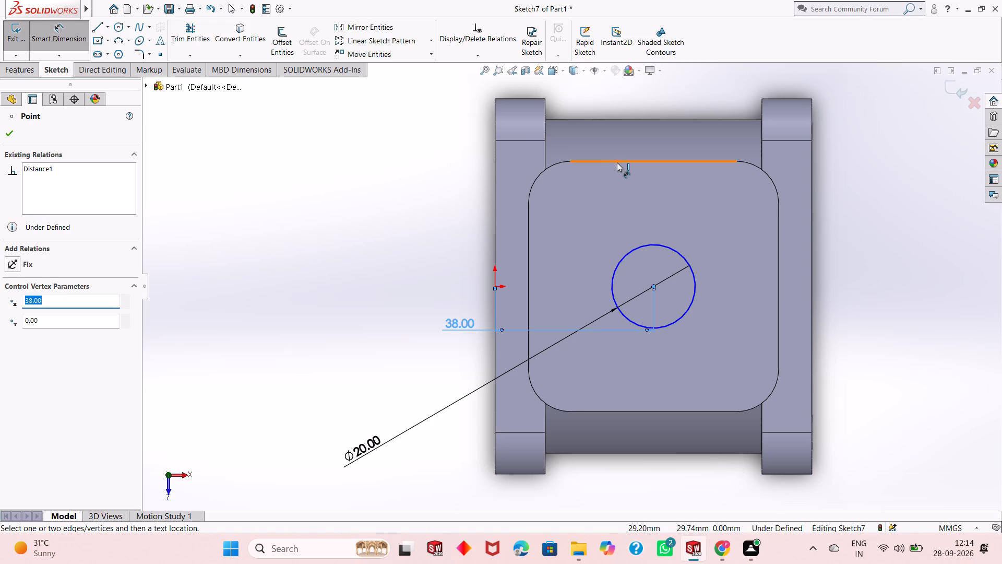
pyautogui.click(617, 163)
pyautogui.click(460, 215)
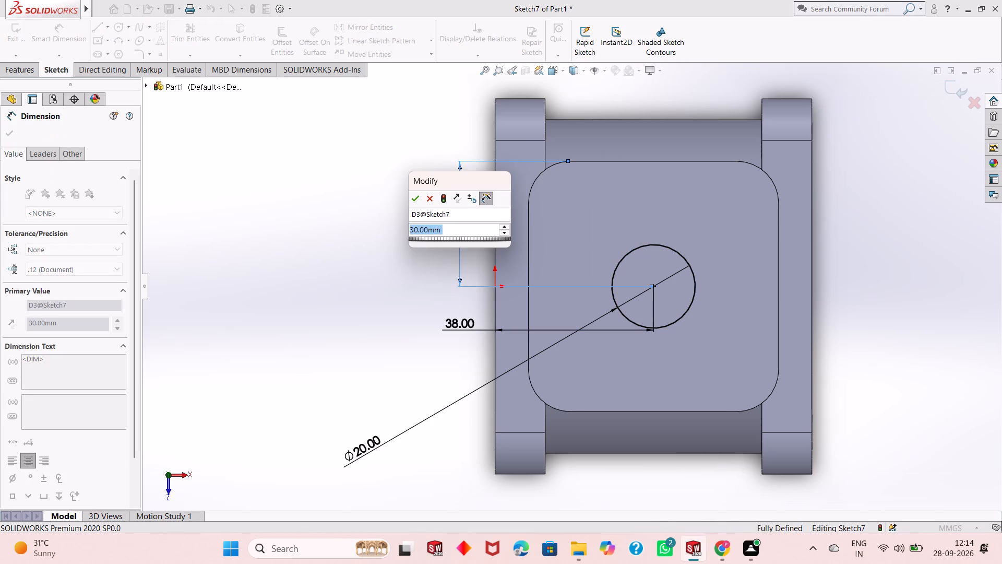
pyautogui.click(411, 197)
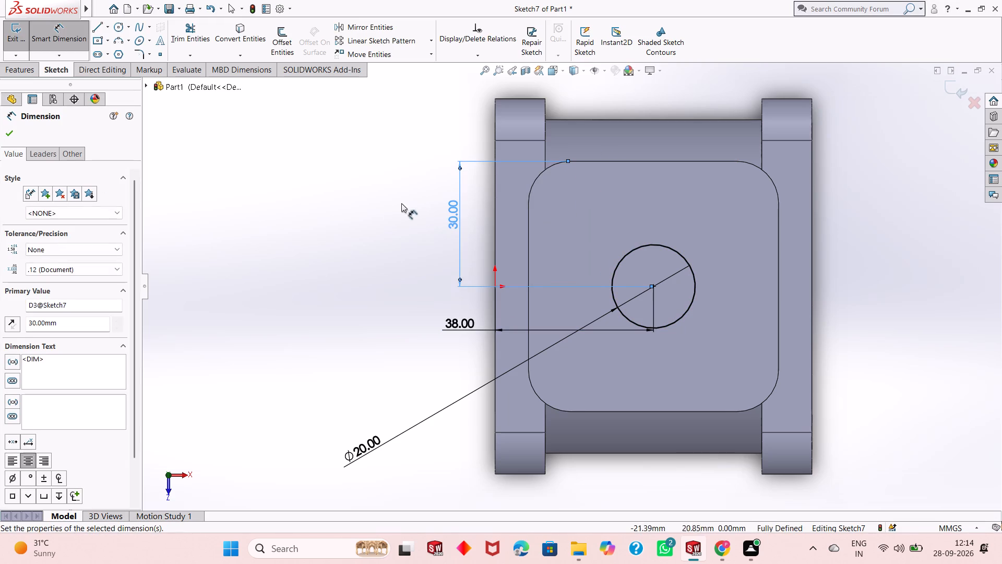
pyautogui.rightClick(385, 212)
pyautogui.click(416, 248)
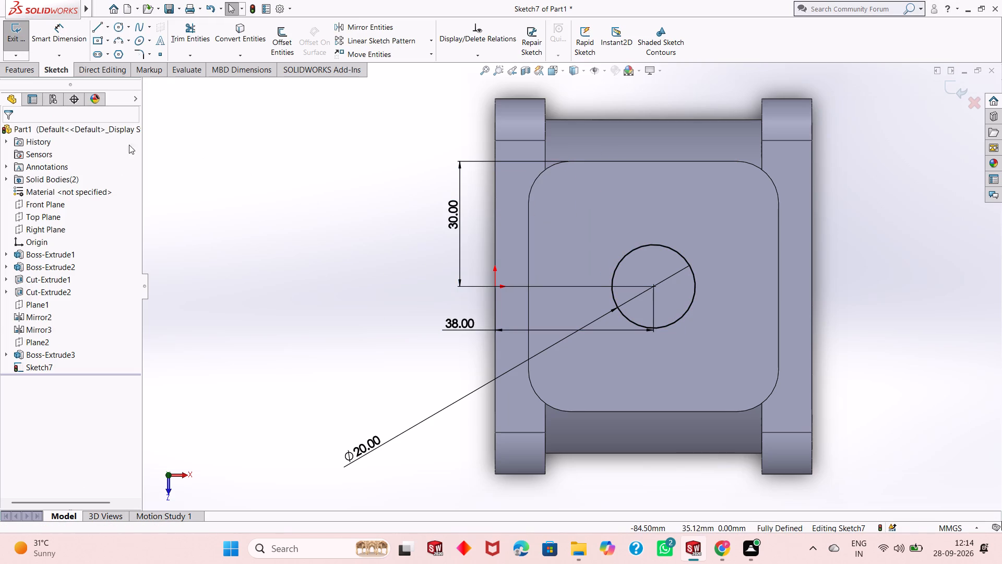
# Set up a blind boss extrude of the 20 mm circle, reversed toward the cylinder, with depth 45+38 mm and merged result.
pyautogui.click(35, 74)
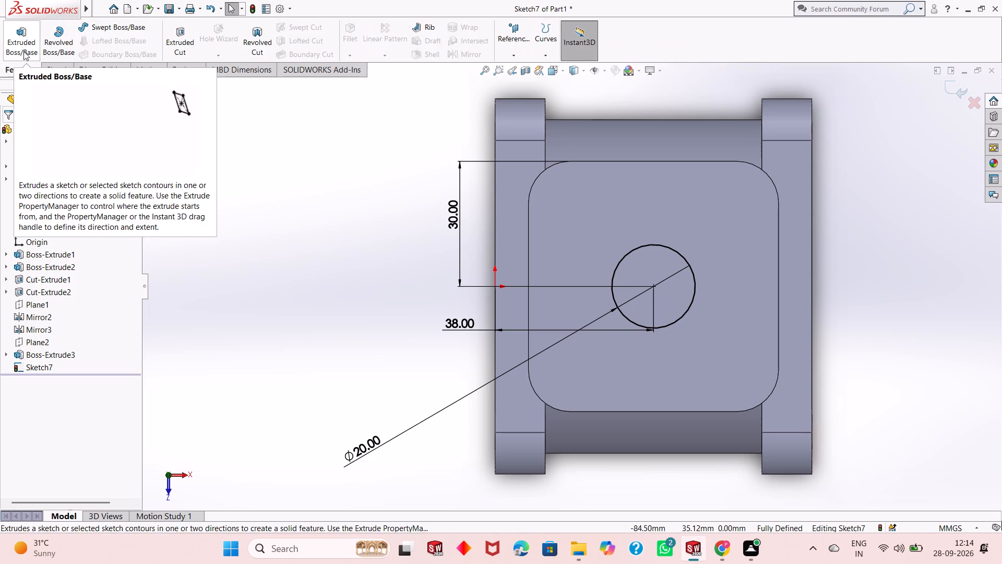
pyautogui.click(23, 51)
pyautogui.moveTo(424, 351); pyautogui.dragTo(415, 208, button='middle')
pyautogui.scroll(5, 408, 227)
pyautogui.moveTo(566, 212); pyautogui.dragTo(592, 180, button='middle')
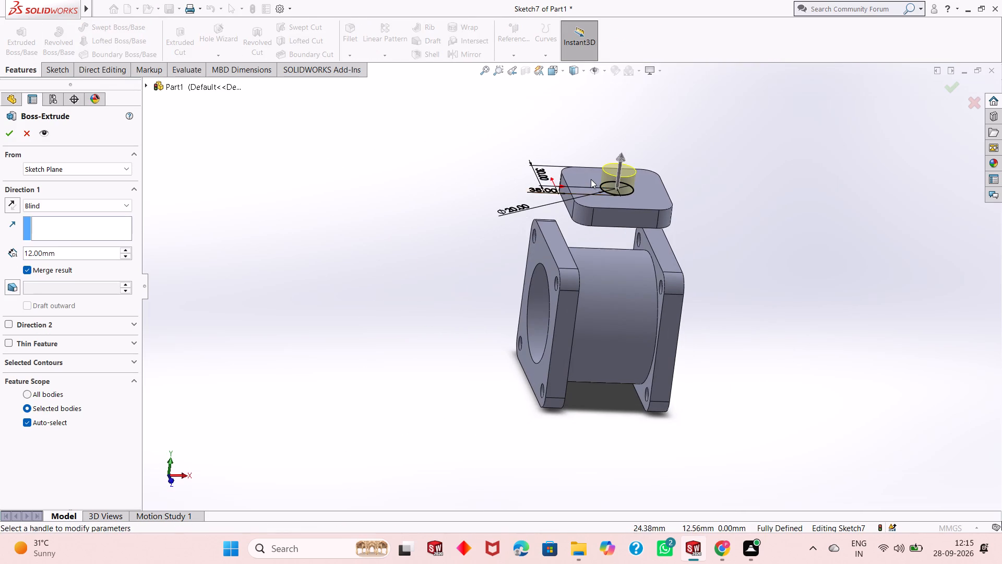
pyautogui.scroll(-2, 587, 186)
pyautogui.moveTo(581, 248); pyautogui.dragTo(567, 225, button='middle')
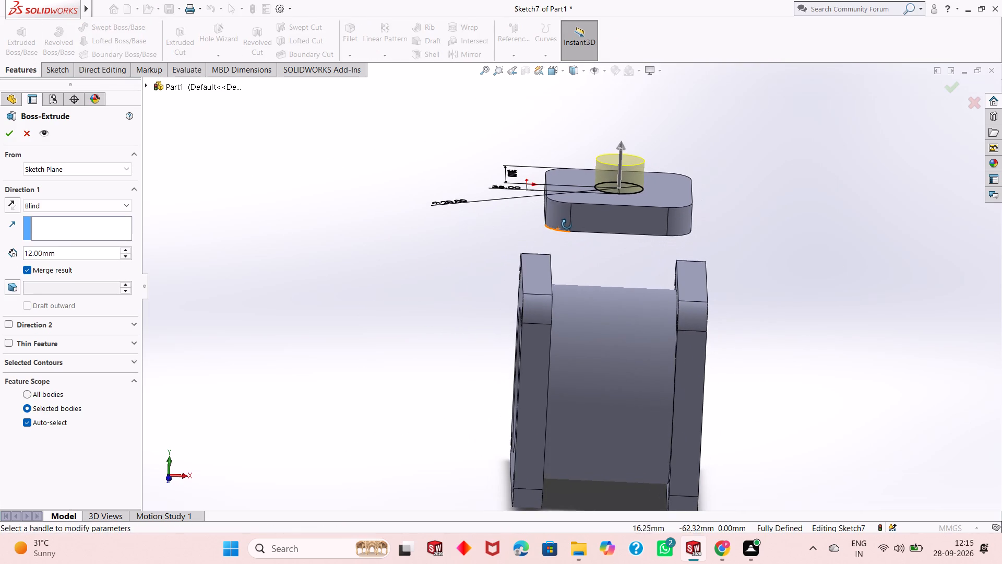
pyautogui.moveTo(567, 225); pyautogui.dragTo(566, 226, button='middle')
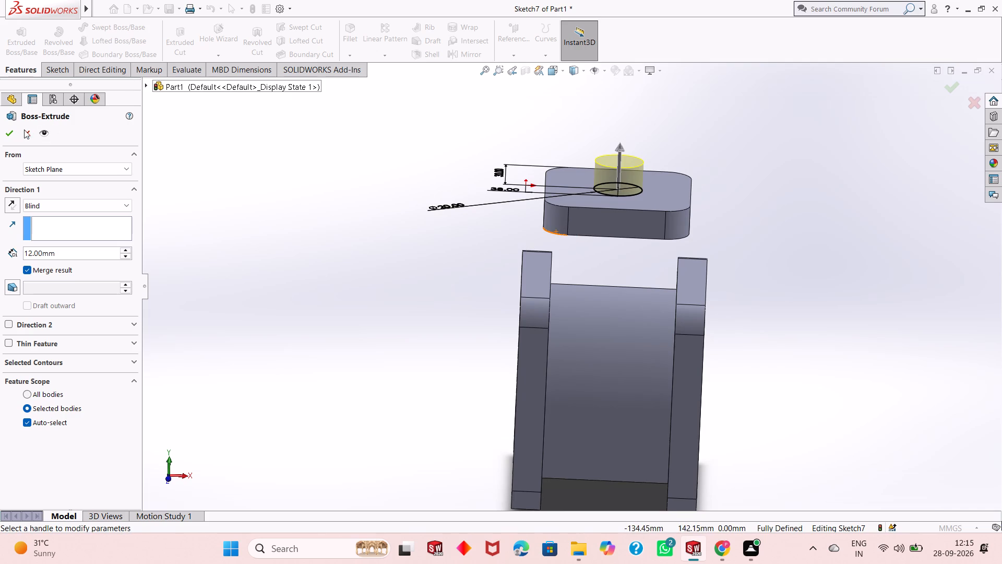
pyautogui.doubleClick(88, 253)
pyautogui.click(19, 201)
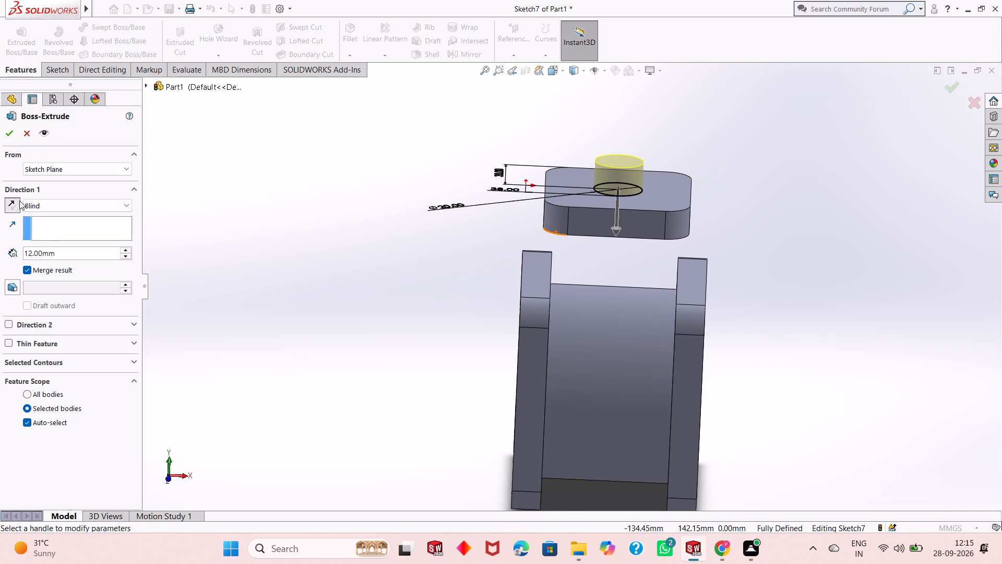
pyautogui.doubleClick(82, 250)
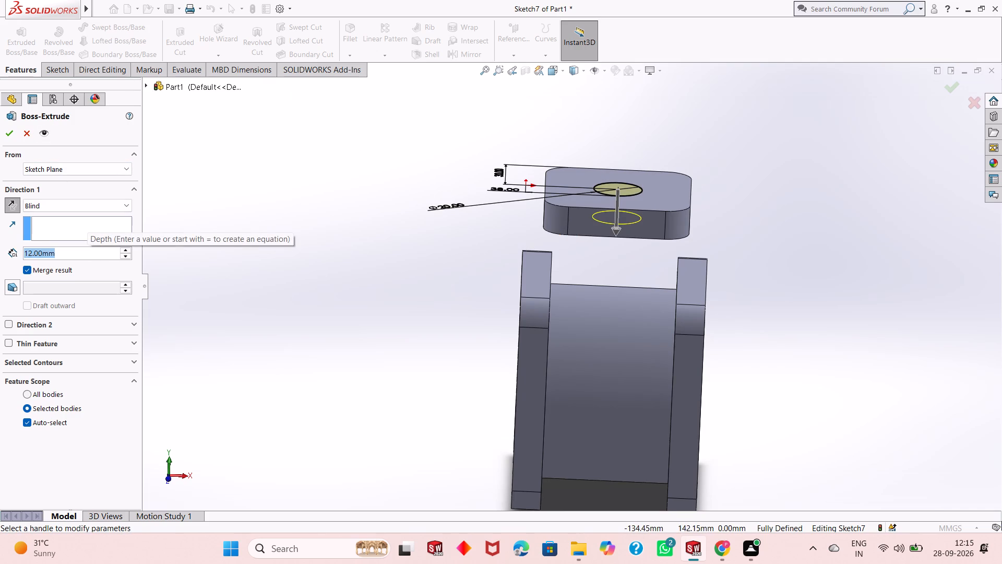
pyautogui.write('45+38')
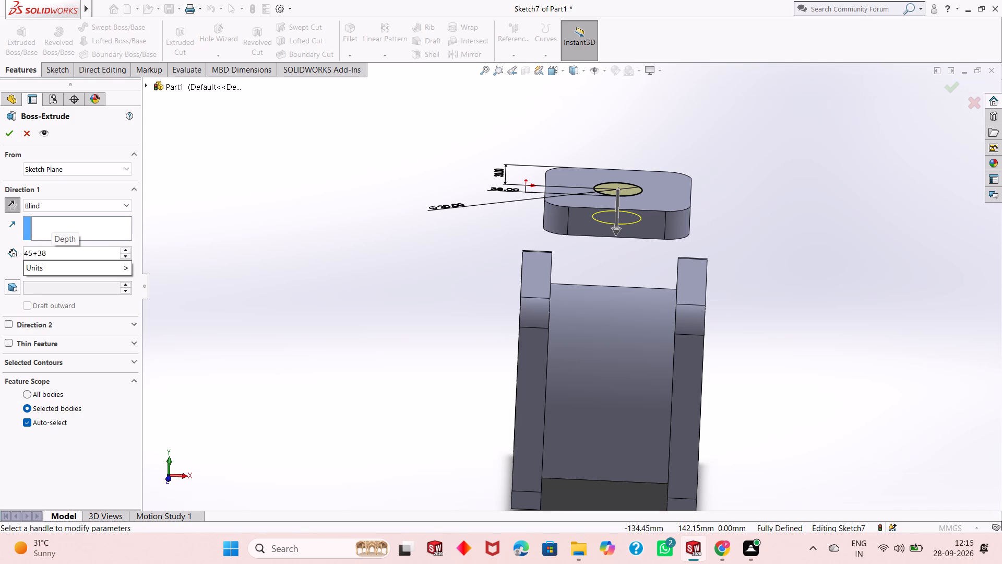
pyautogui.press('Return')
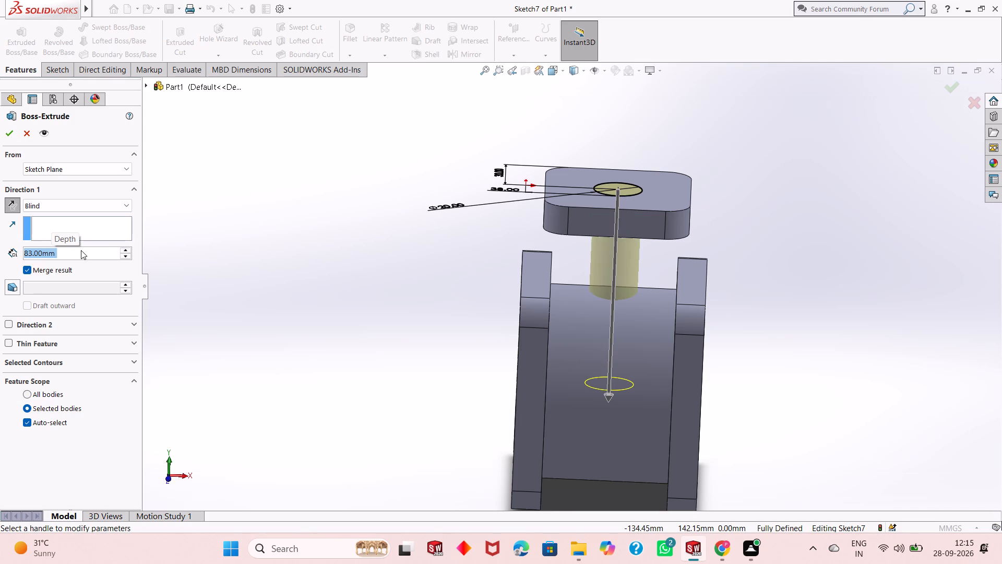
# Examine up close where the extrusion preview meets the cylinder's outer surface.
pyautogui.scroll(-1, 410, 323)
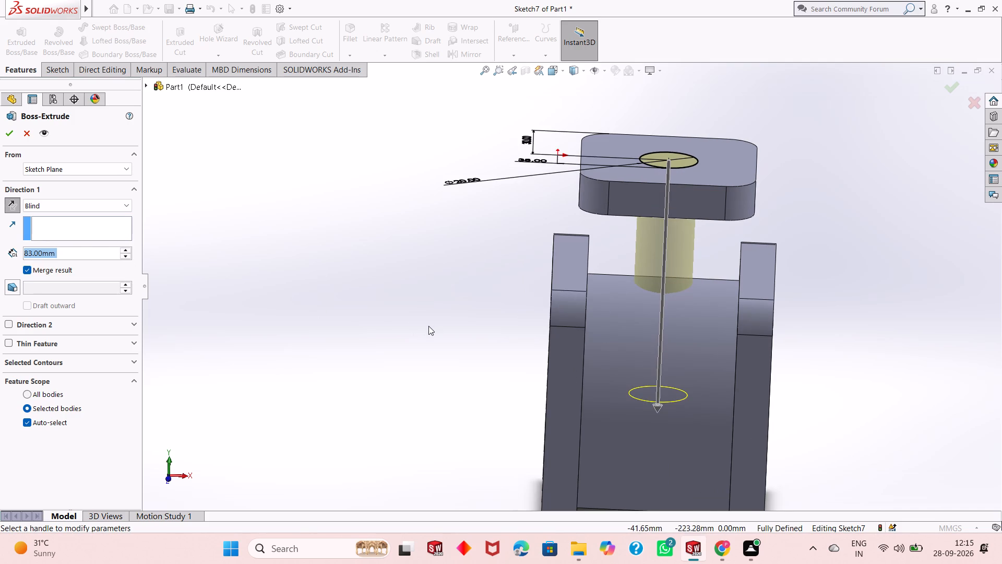
pyautogui.moveTo(428, 326); pyautogui.dragTo(439, 291, button='middle')
pyautogui.scroll(-3, 588, 308)
pyautogui.scroll(-1, 653, 337)
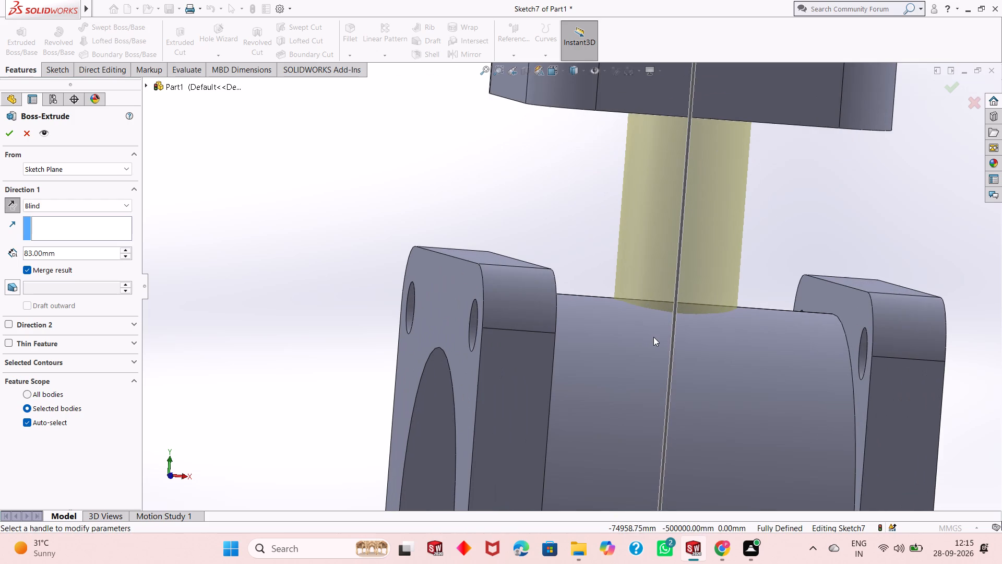
pyautogui.scroll(-1, 658, 337)
pyautogui.moveTo(659, 337); pyautogui.dragTo(664, 315, button='middle')
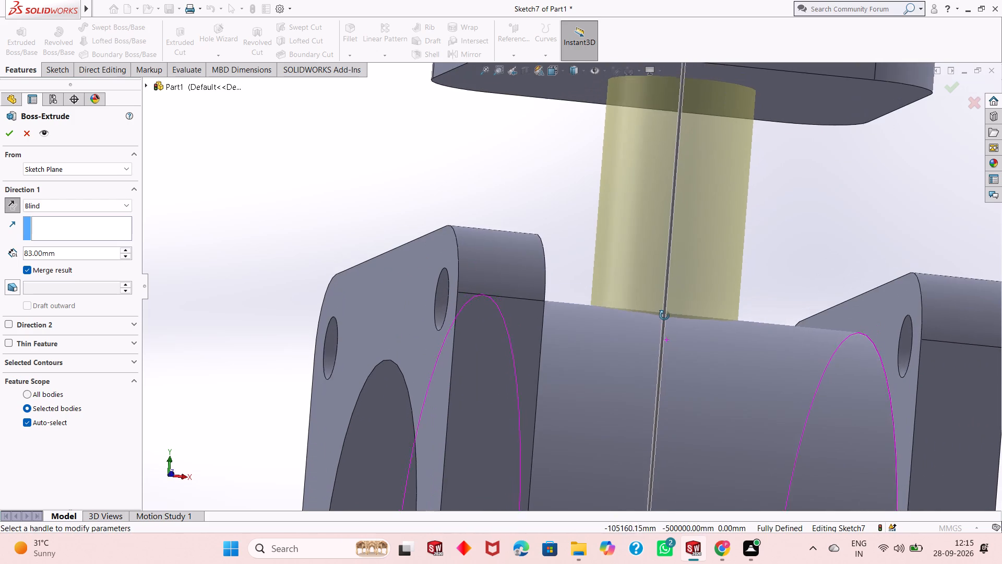
pyautogui.moveTo(664, 315); pyautogui.dragTo(666, 314, button='middle')
pyautogui.moveTo(666, 314); pyautogui.dragTo(676, 319, button='middle')
pyautogui.scroll(-1, 676, 289)
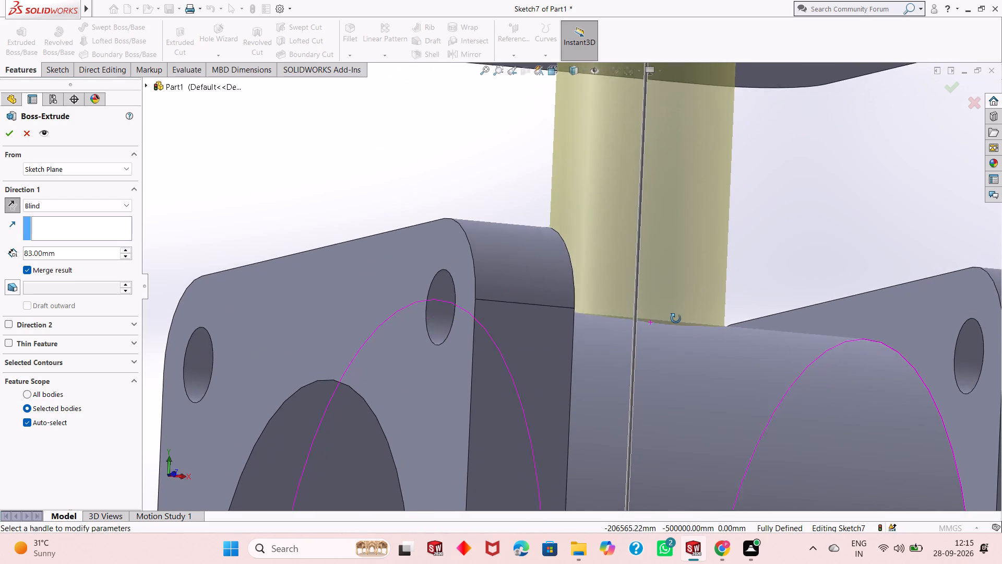
pyautogui.moveTo(676, 319); pyautogui.dragTo(676, 325, button='middle')
pyautogui.scroll(-3, 645, 326)
pyautogui.scroll(-2, 690, 318)
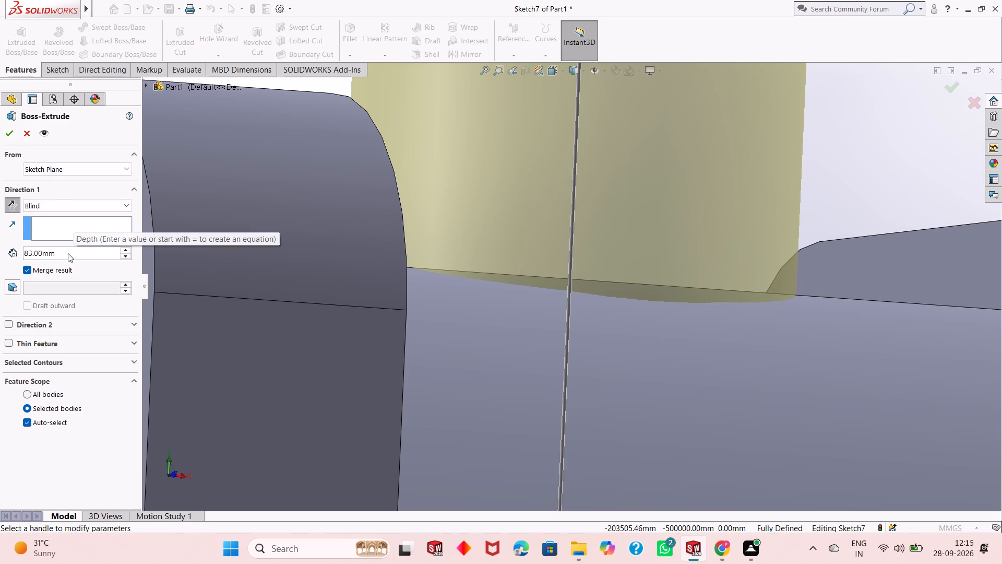
# Try to change the extrusion depth to 83-12 mm and accept the boss extrude.
pyautogui.write('83')
pyautogui.press('-')
pyautogui.write('12')
pyautogui.press('Return')
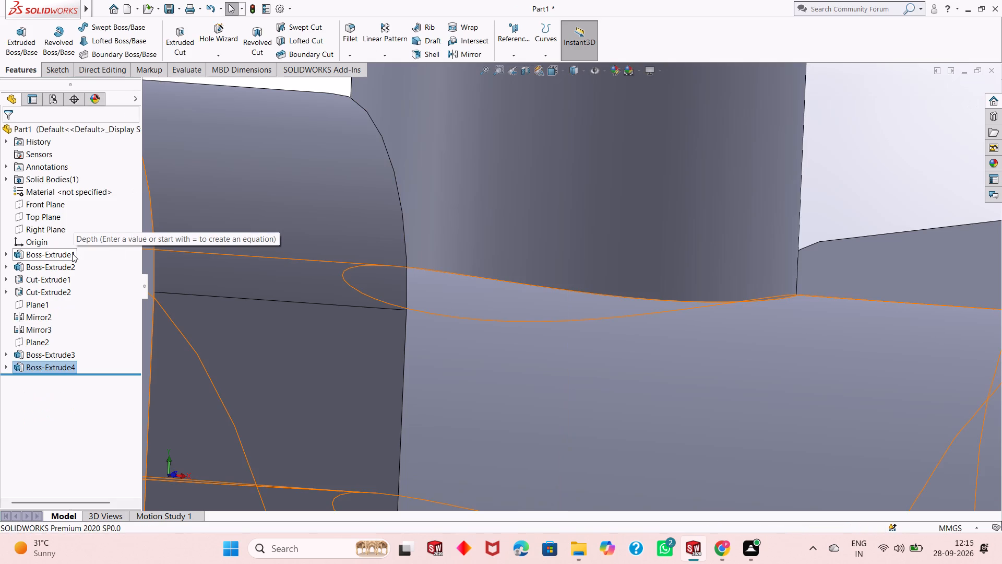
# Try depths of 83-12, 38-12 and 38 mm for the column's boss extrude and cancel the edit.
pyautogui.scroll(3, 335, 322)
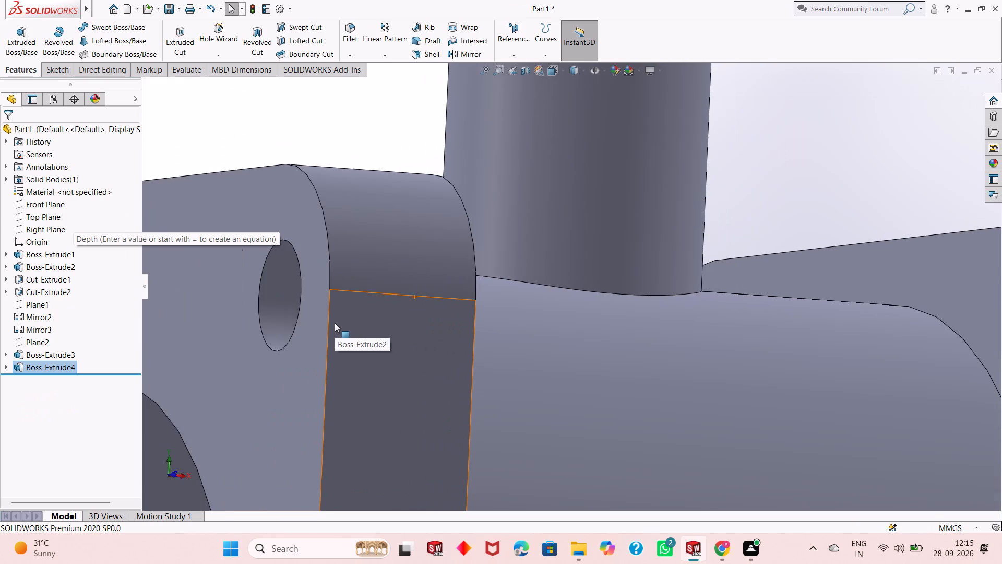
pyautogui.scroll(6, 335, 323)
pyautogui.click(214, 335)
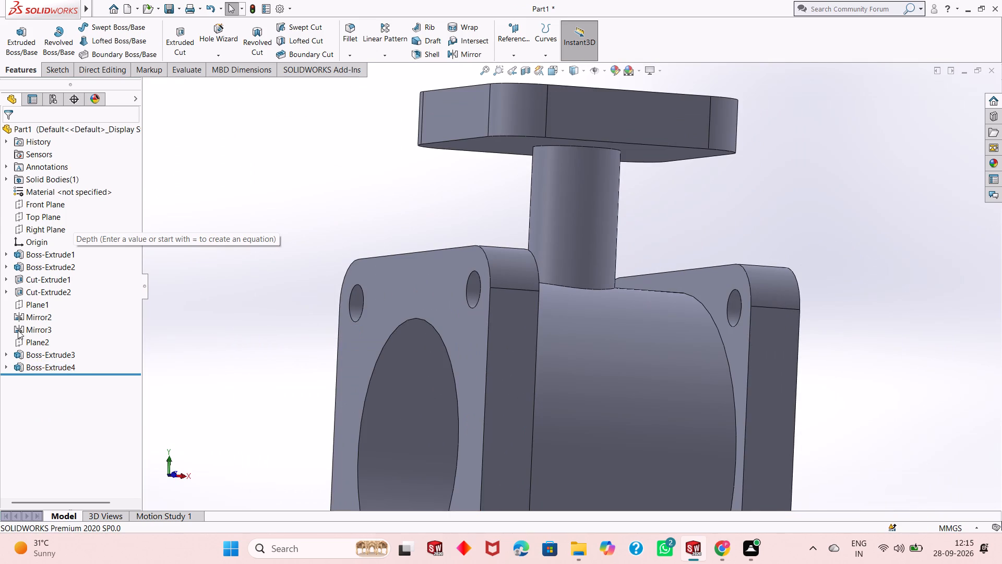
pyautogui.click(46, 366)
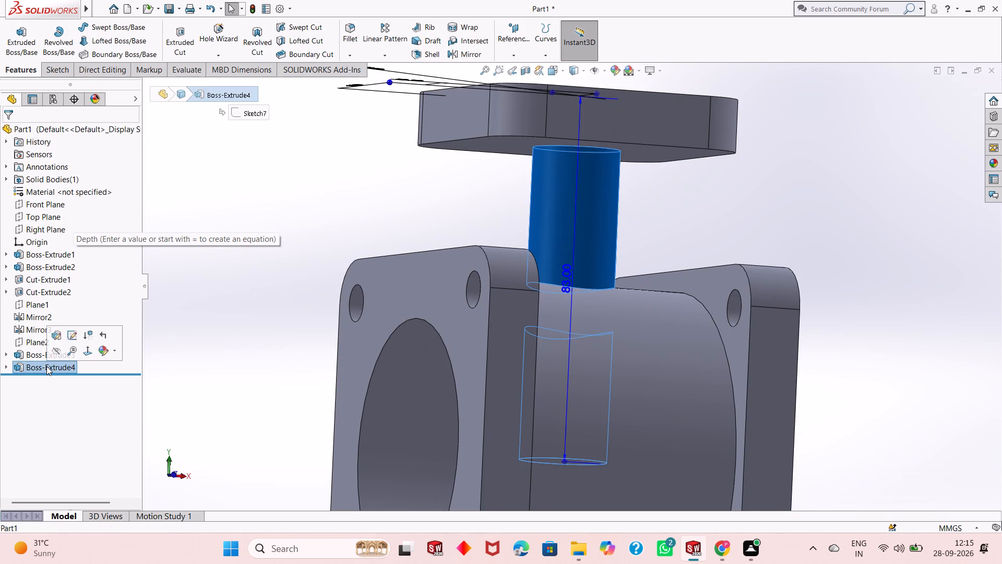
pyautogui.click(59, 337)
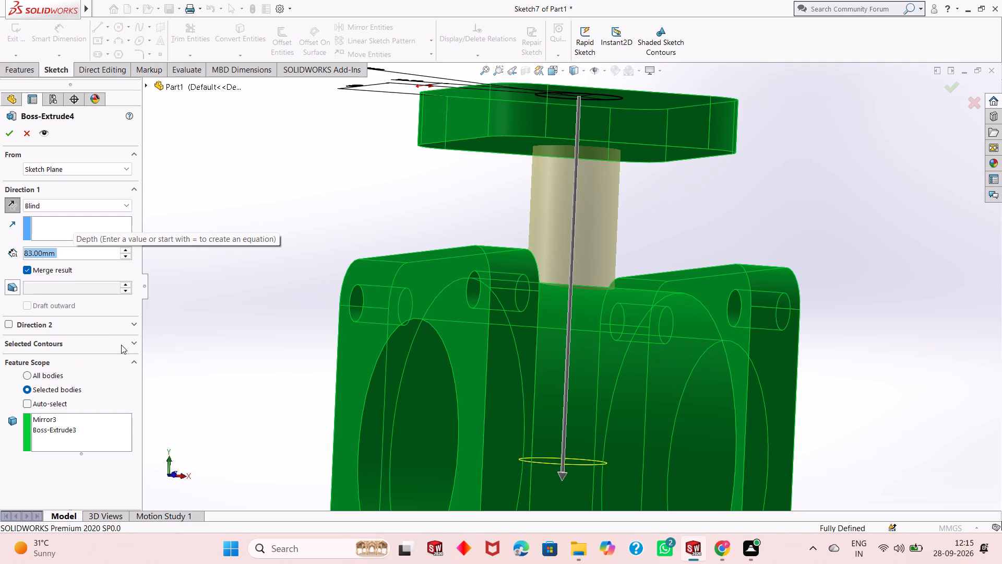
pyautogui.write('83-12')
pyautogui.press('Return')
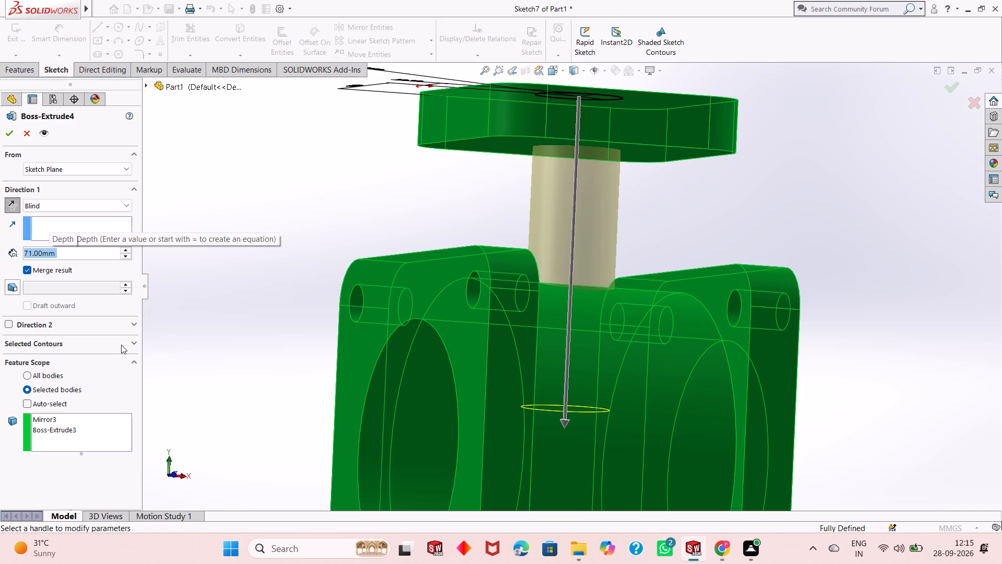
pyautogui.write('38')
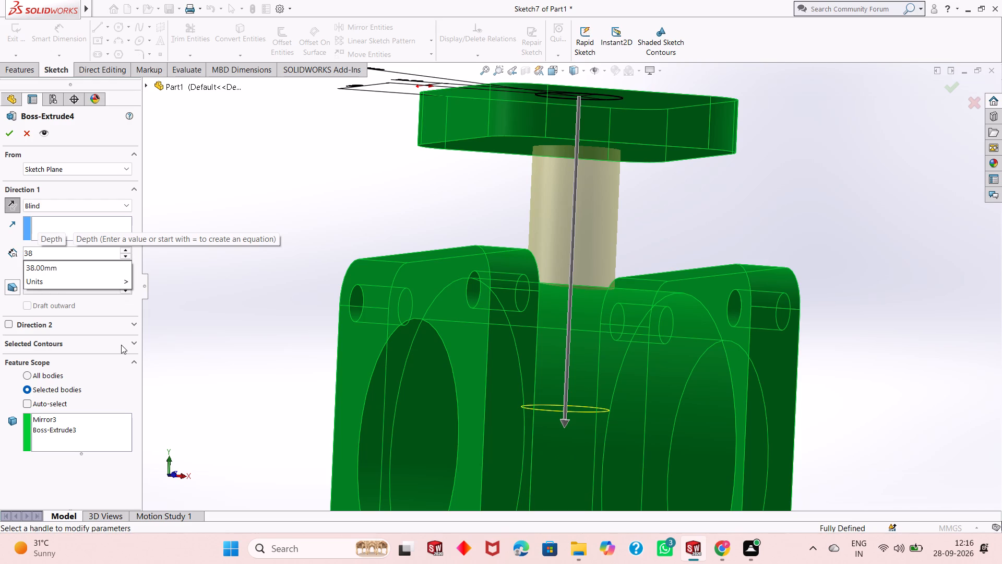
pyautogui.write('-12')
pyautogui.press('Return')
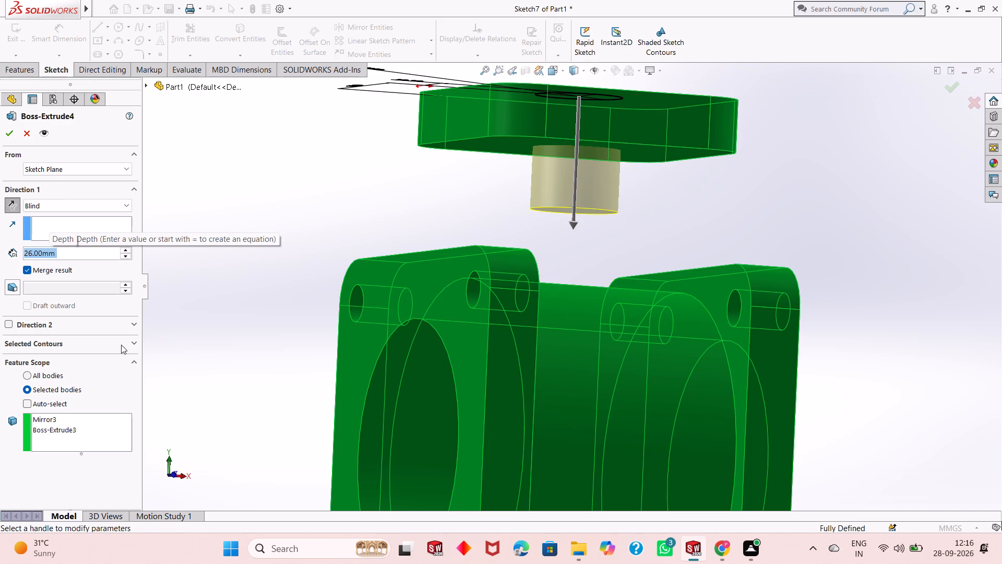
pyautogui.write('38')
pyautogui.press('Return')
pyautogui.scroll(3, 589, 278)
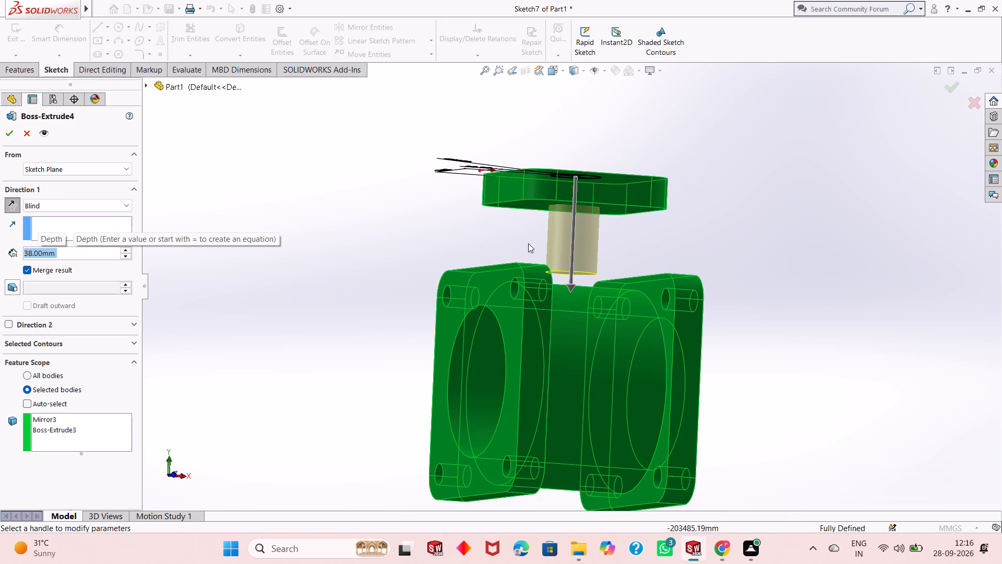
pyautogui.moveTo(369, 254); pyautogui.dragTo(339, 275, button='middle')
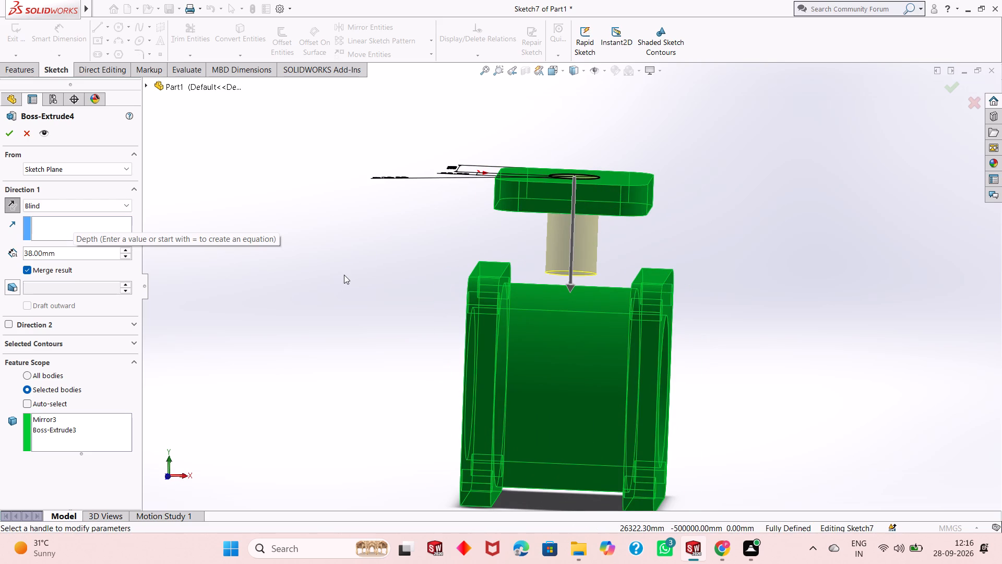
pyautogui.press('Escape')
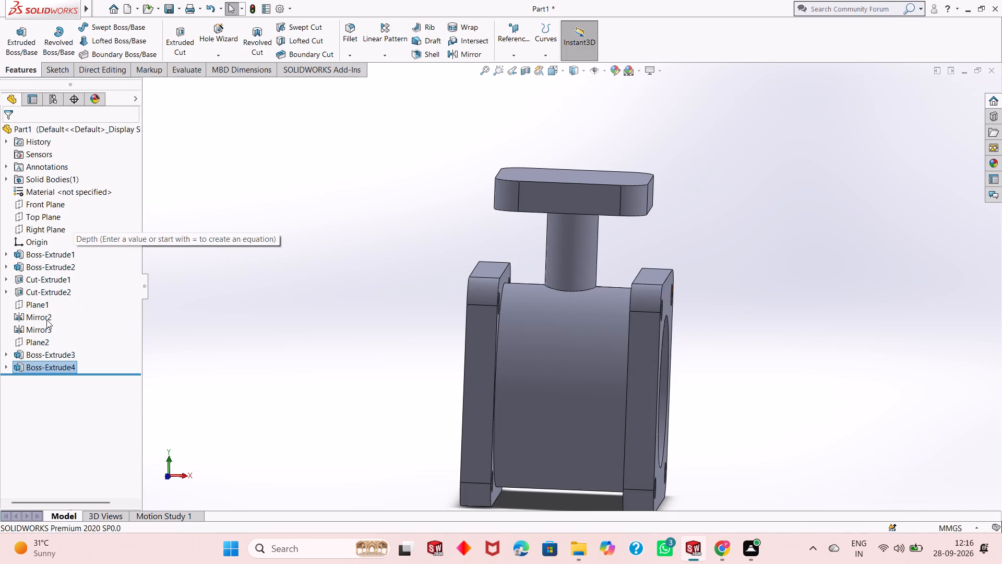
# Set the top flange's extrusion depth to 10 mm.
pyautogui.click(45, 354)
pyautogui.click(56, 327)
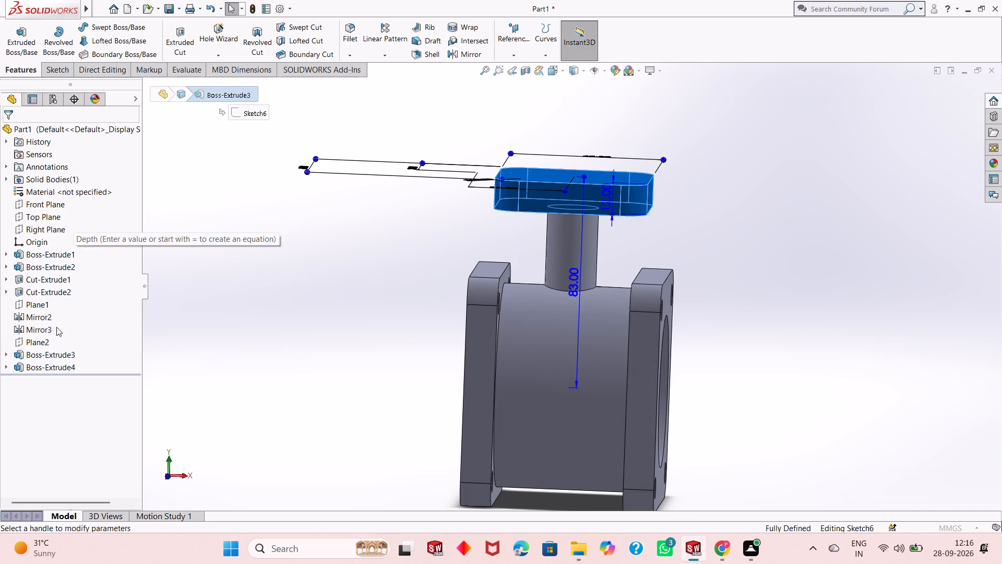
pyautogui.write('10')
pyautogui.press('Return')
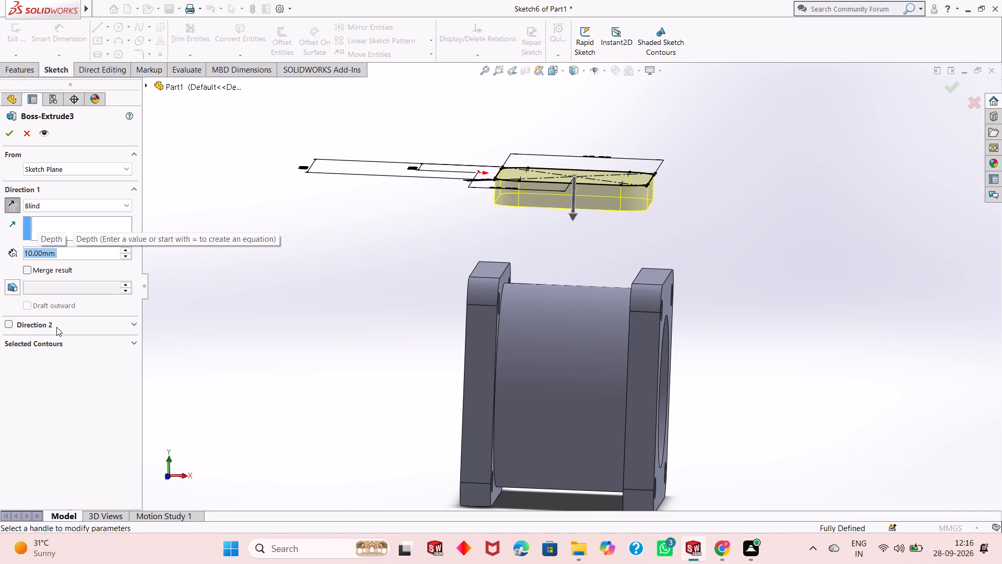
pyautogui.click(9, 127)
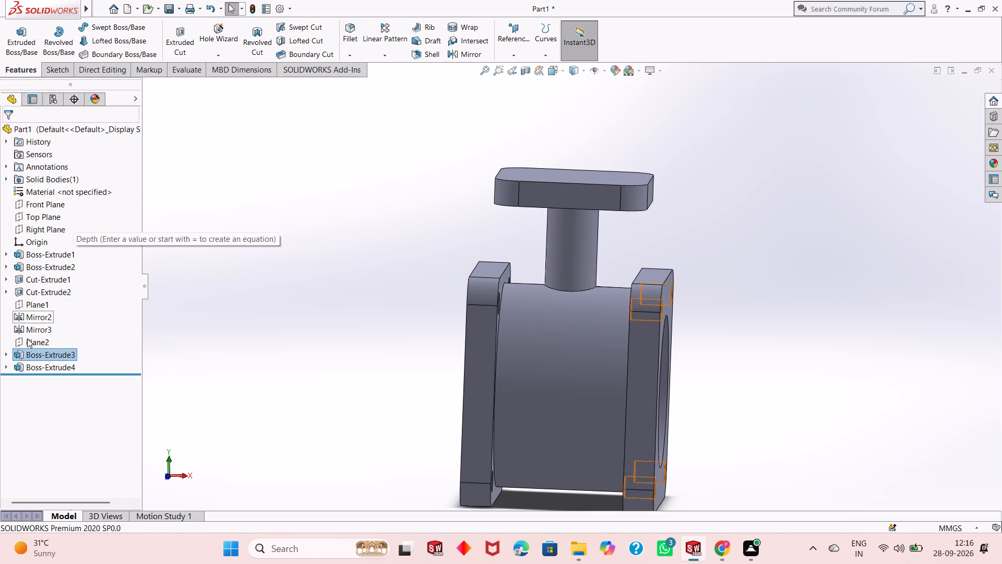
pyautogui.click(227, 359)
# Edit the column's boss extrude, trying a depth of 50 mm and accepting 38 mm.
pyautogui.click(57, 368)
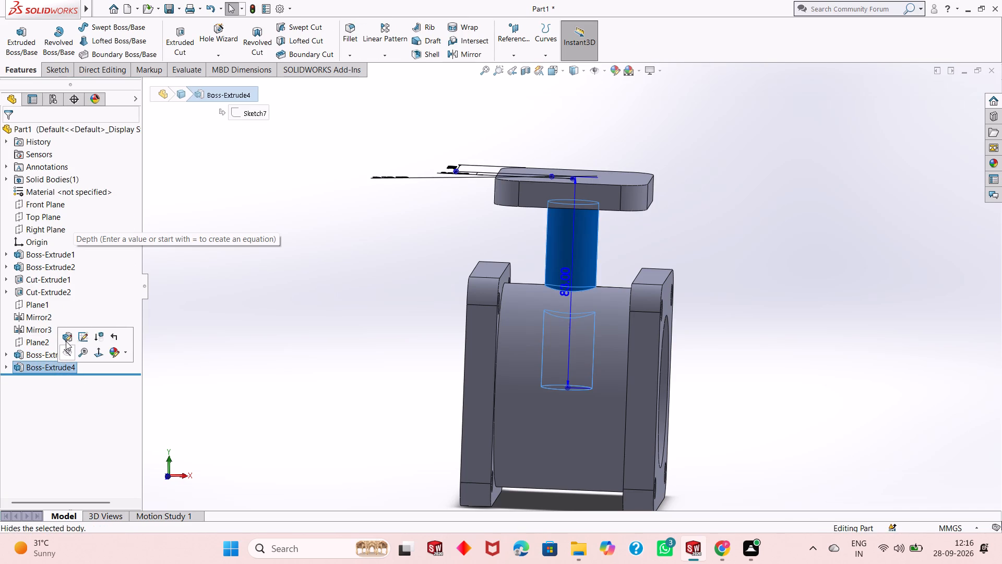
pyautogui.click(67, 340)
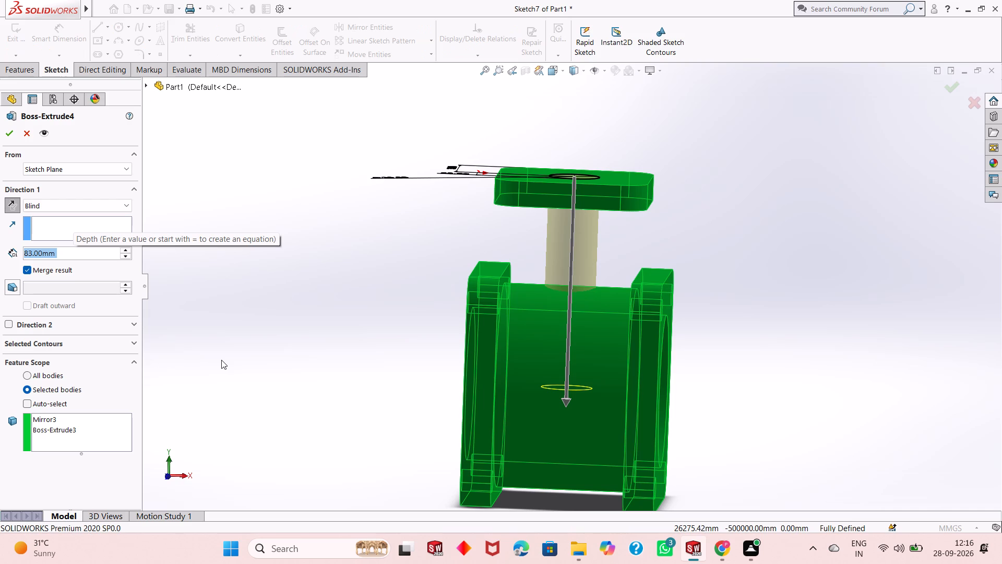
pyautogui.write('50')
pyautogui.press('Return')
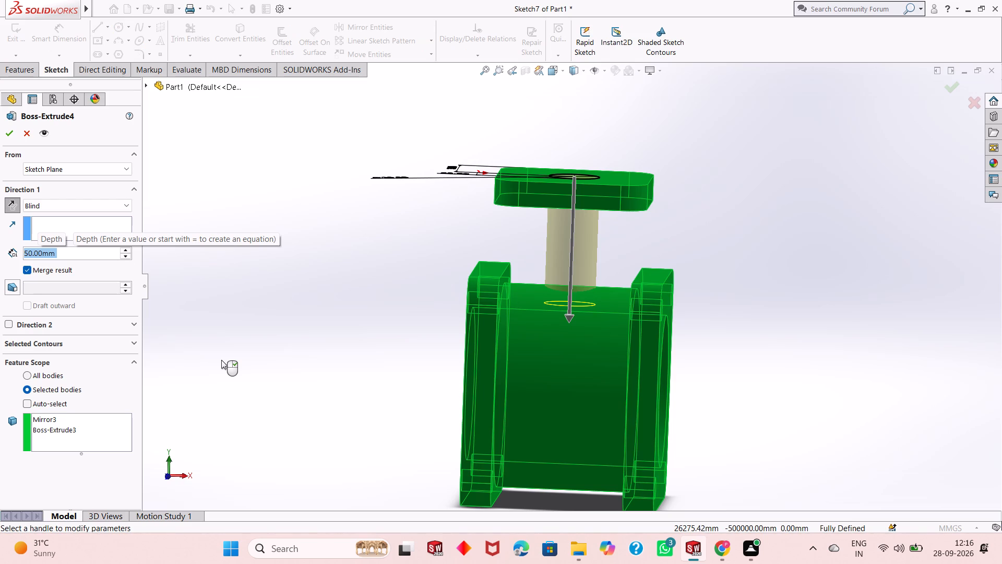
pyautogui.write('38')
pyautogui.press('Return')
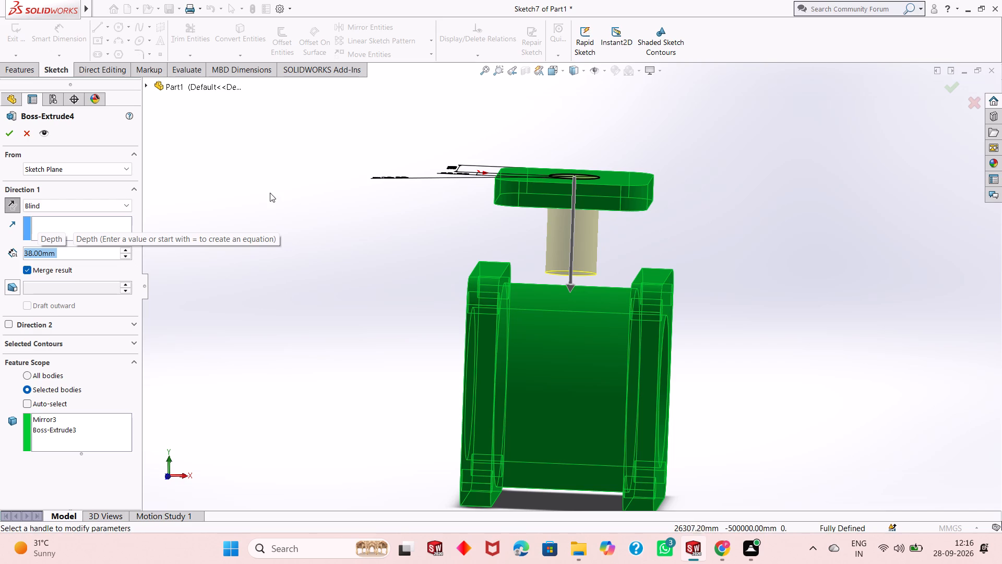
pyautogui.click(10, 134)
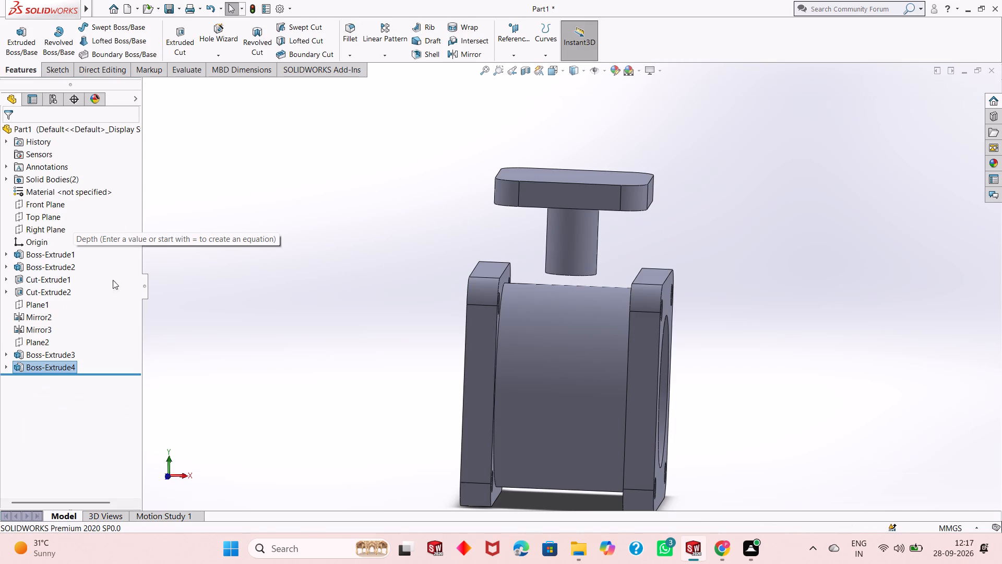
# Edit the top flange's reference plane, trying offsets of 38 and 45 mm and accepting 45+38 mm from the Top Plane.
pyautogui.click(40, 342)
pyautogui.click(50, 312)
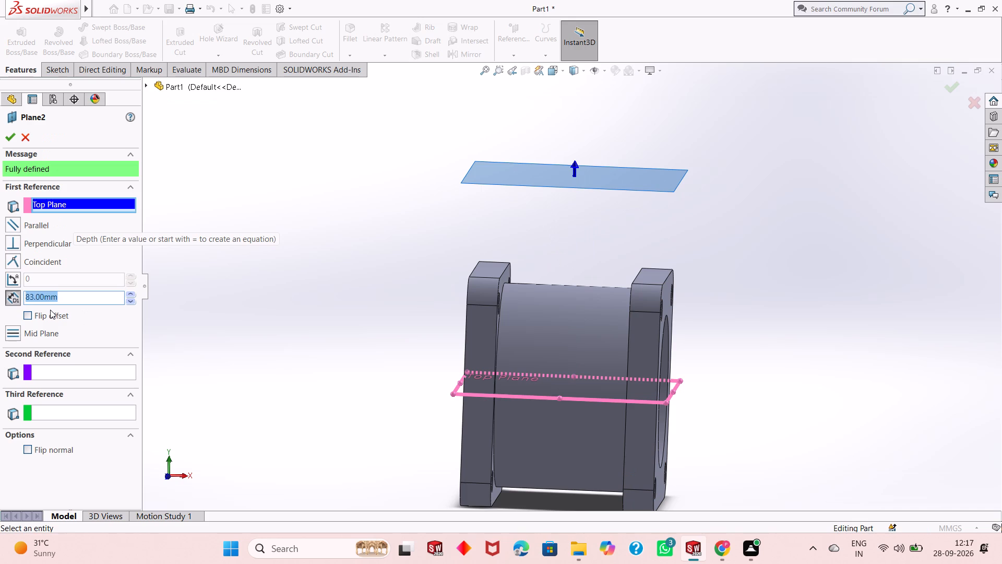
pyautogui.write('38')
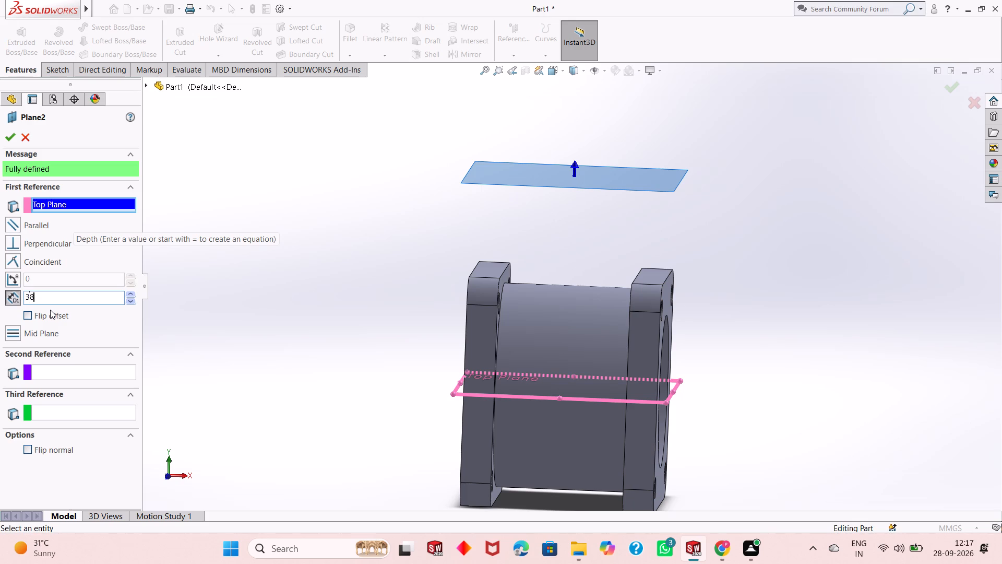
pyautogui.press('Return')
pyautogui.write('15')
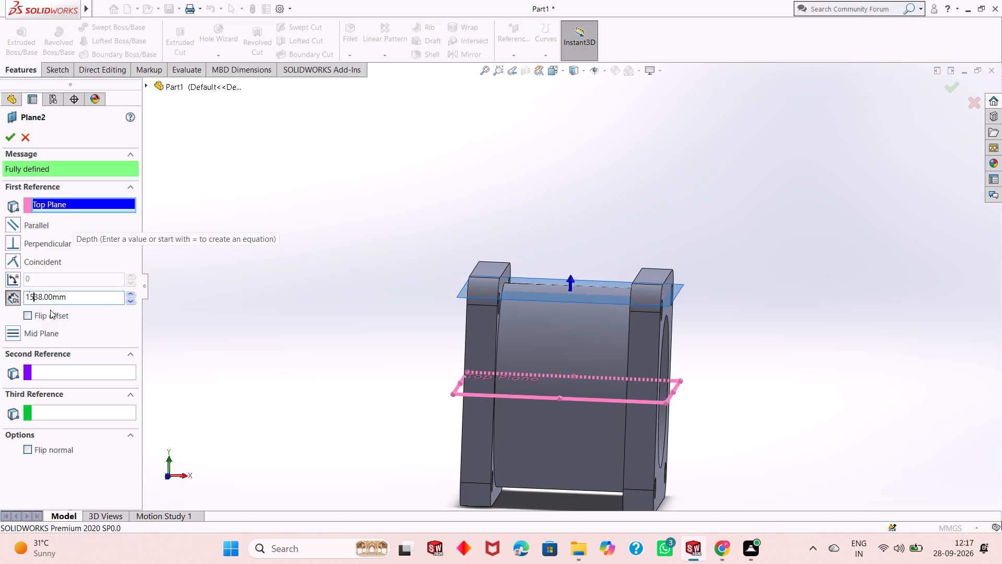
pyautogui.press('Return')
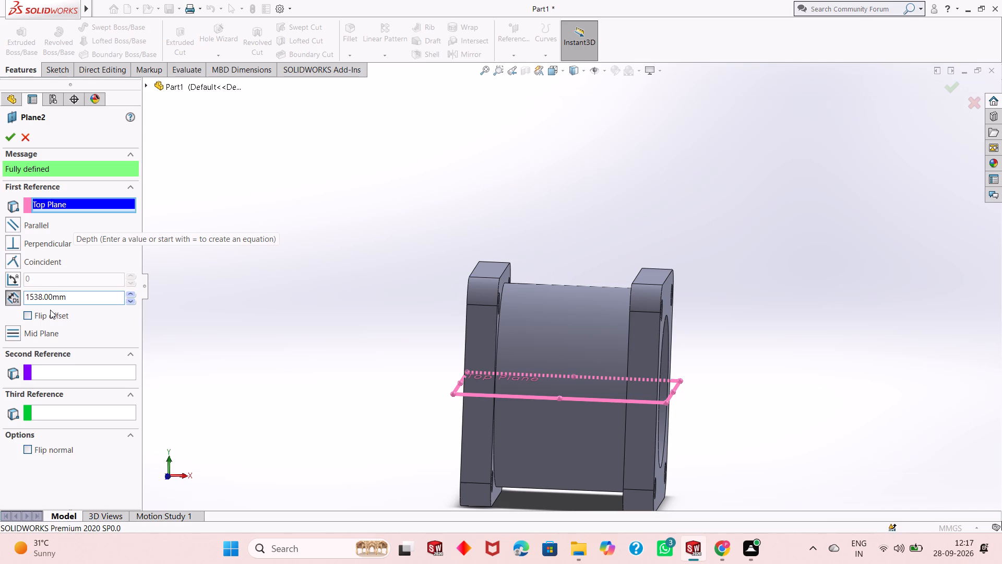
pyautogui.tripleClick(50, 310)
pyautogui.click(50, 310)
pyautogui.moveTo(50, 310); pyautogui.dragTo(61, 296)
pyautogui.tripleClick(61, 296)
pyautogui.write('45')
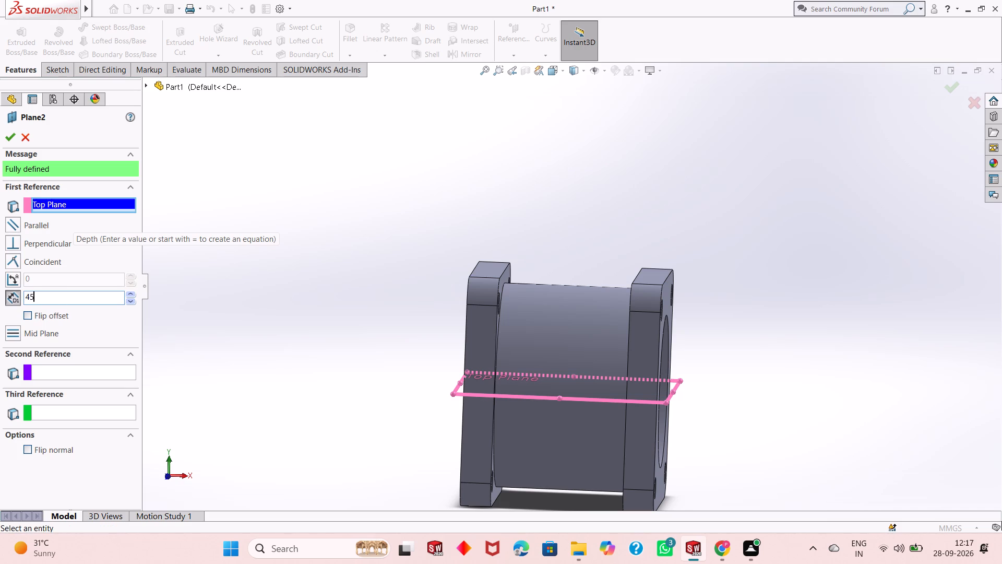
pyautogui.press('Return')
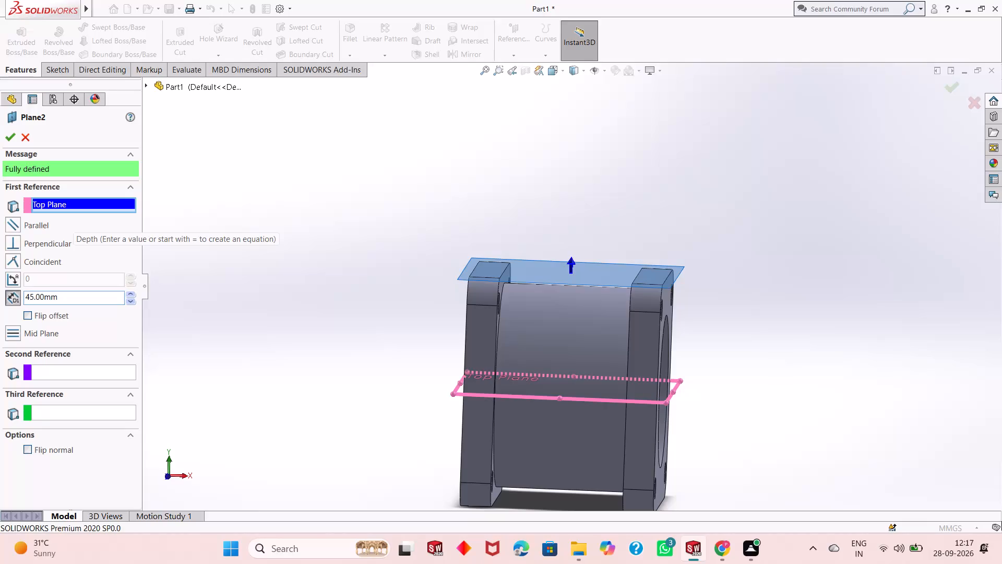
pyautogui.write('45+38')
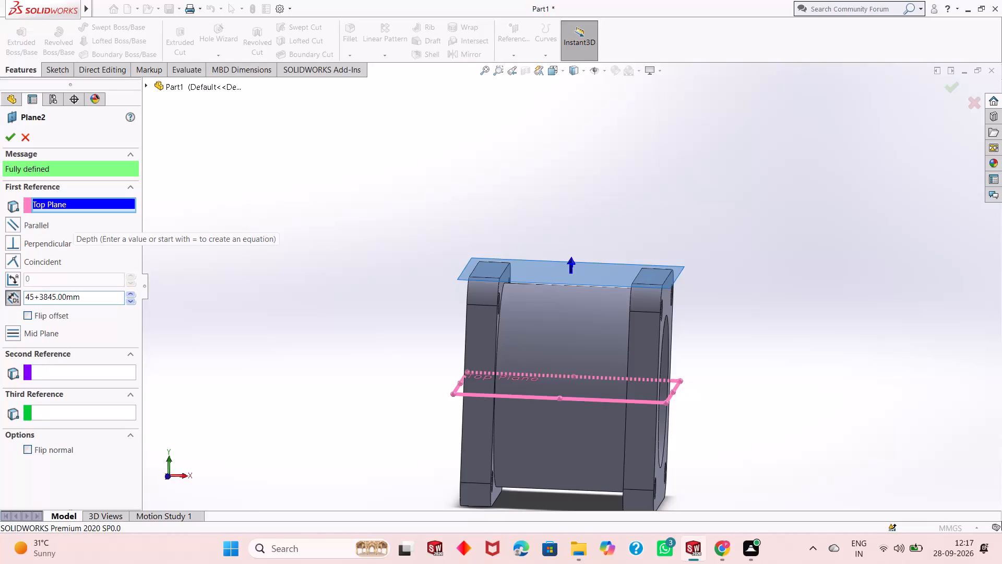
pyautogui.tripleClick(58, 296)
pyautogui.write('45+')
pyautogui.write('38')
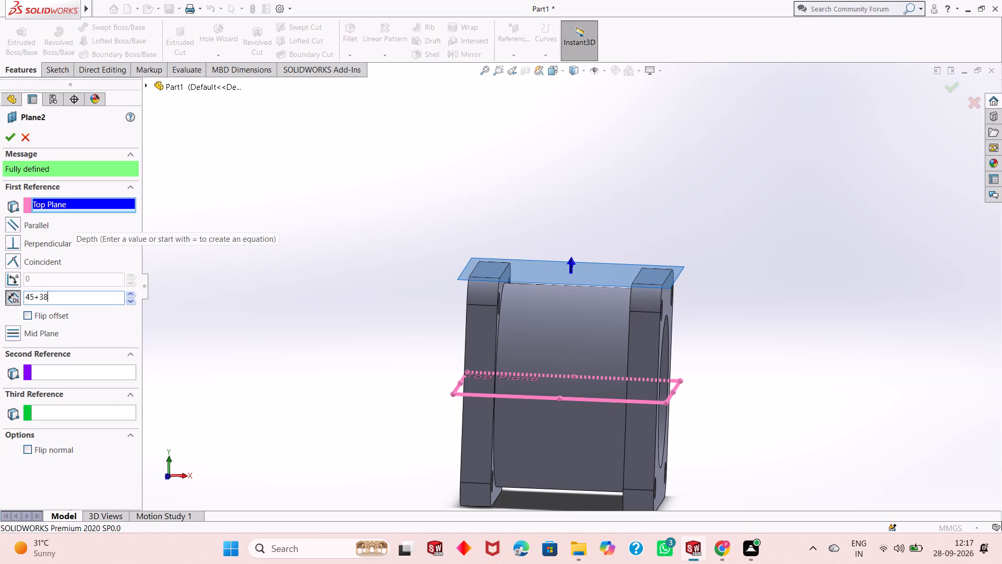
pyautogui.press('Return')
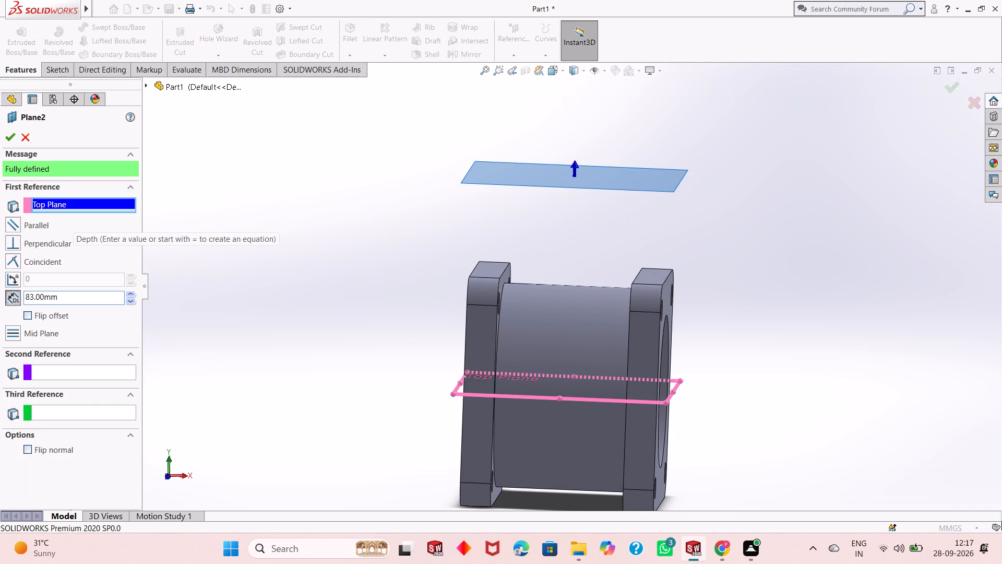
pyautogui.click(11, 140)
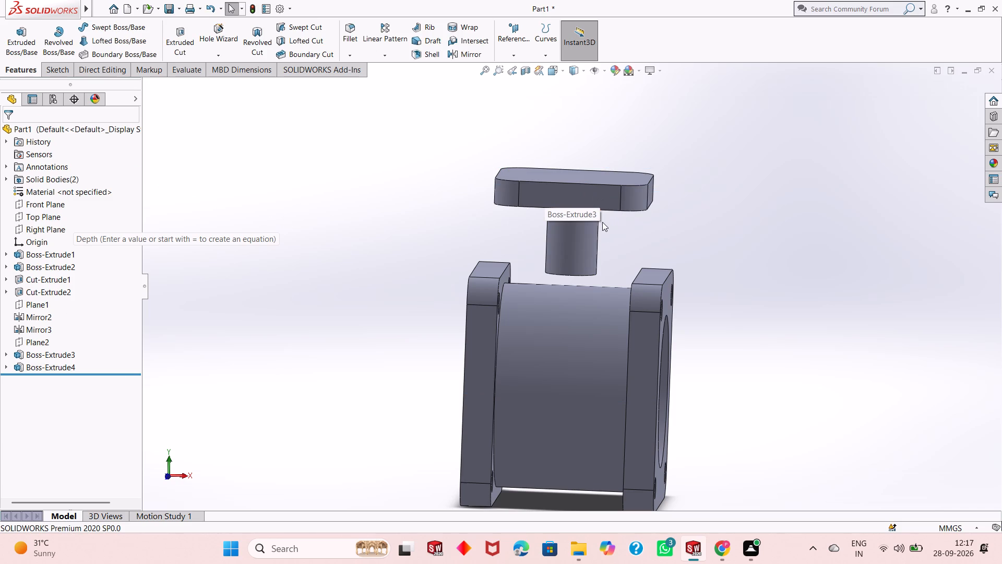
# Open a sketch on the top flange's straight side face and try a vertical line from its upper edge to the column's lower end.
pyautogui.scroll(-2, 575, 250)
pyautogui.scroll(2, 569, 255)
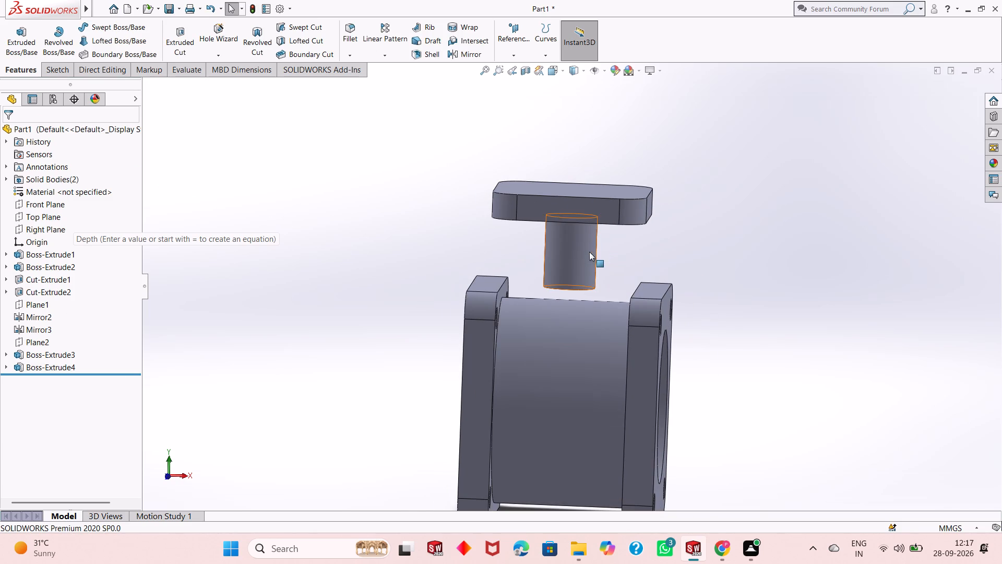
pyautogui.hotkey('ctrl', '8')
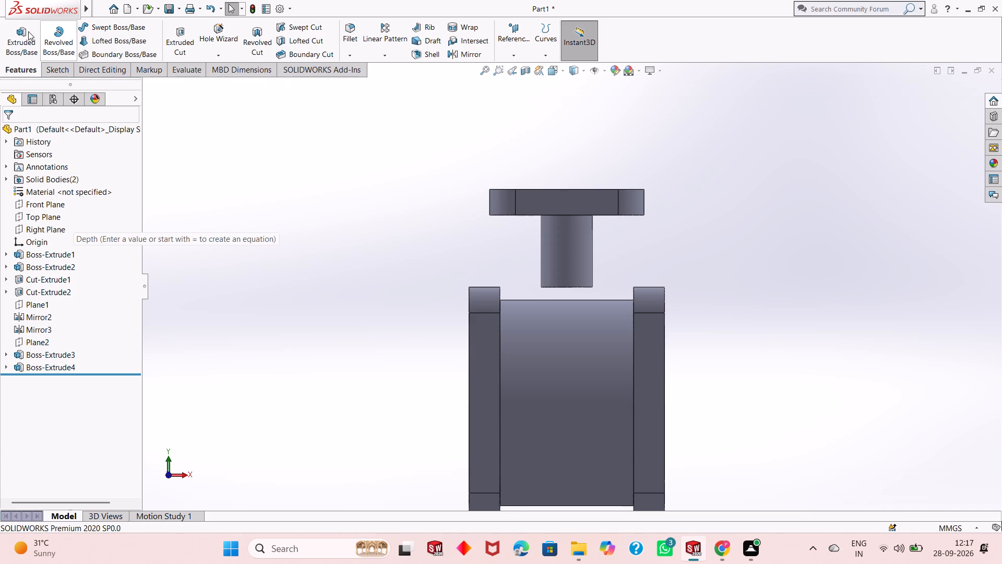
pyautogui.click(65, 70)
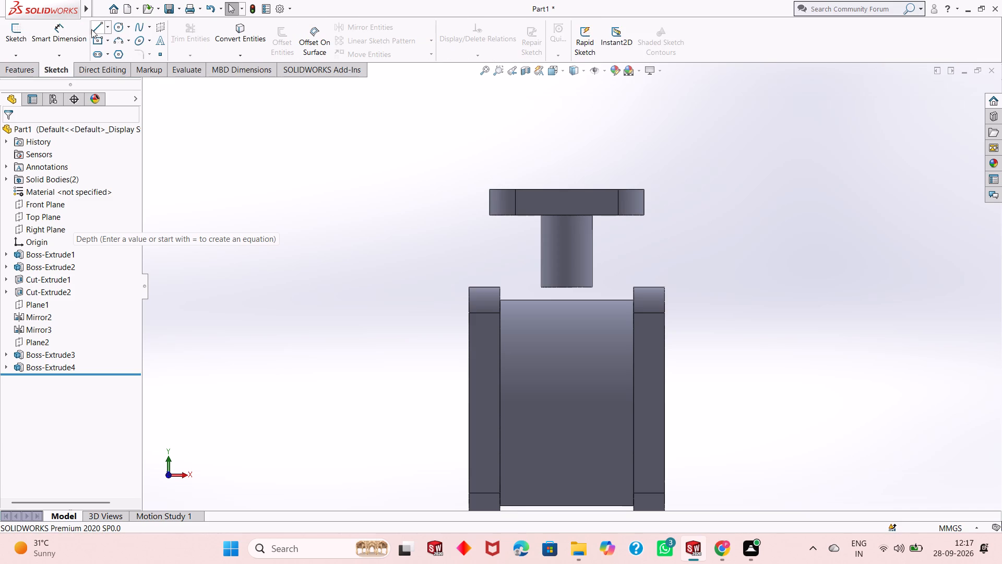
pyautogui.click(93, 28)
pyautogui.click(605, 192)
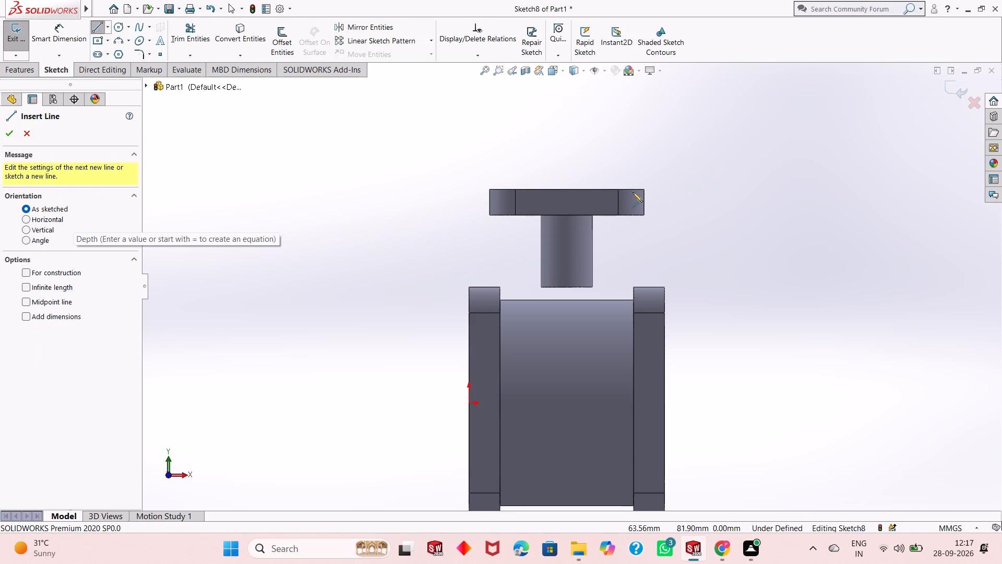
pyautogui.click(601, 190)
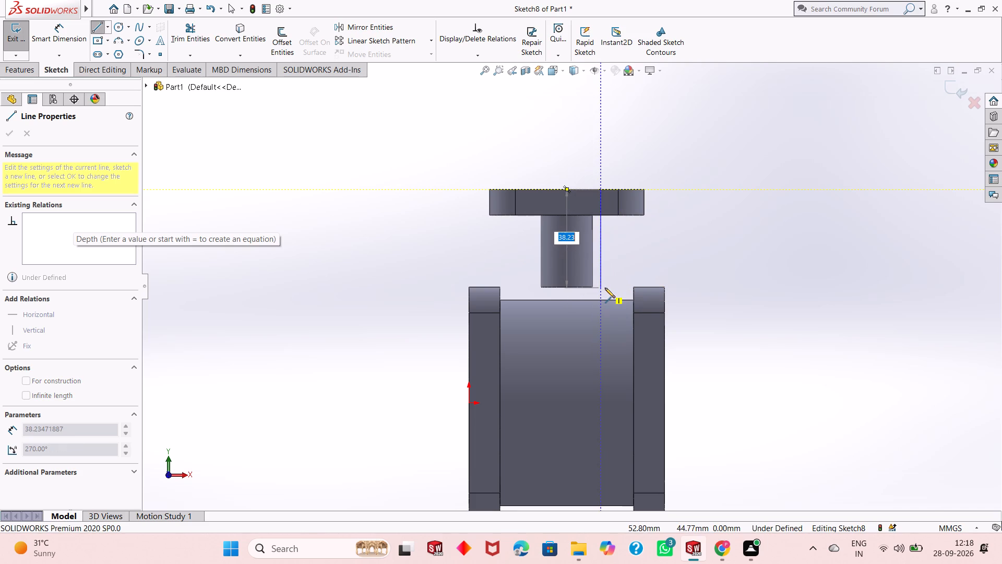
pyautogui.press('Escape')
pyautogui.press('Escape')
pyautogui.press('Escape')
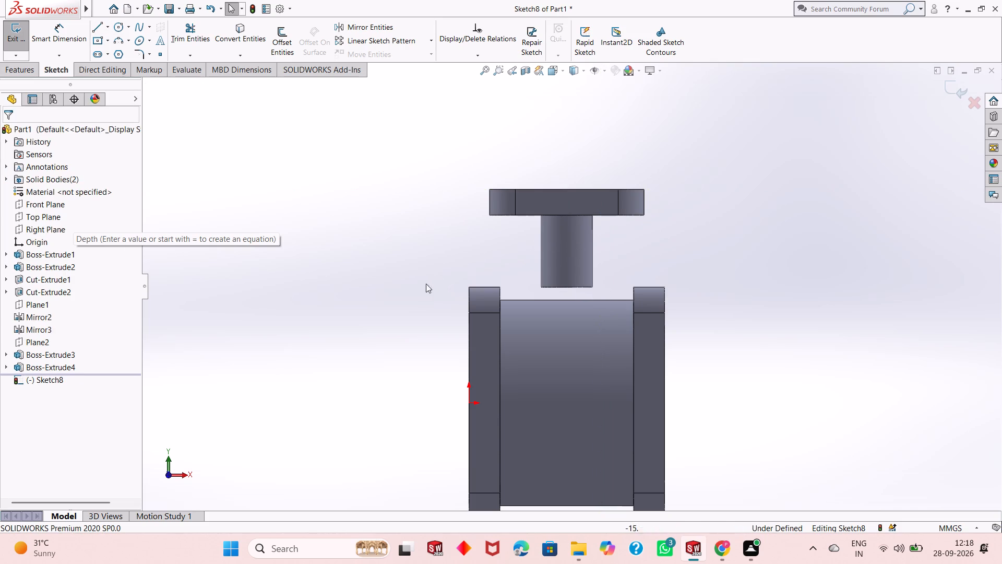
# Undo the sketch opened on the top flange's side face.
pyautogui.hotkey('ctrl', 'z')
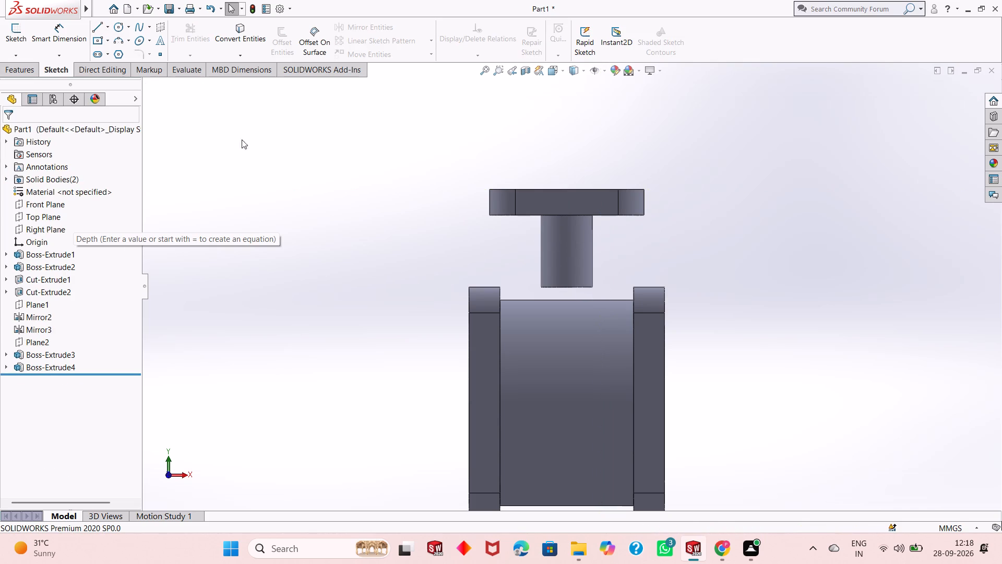
# Review the top flange's boss-extrude settings and accept them without edits.
pyautogui.click(69, 352)
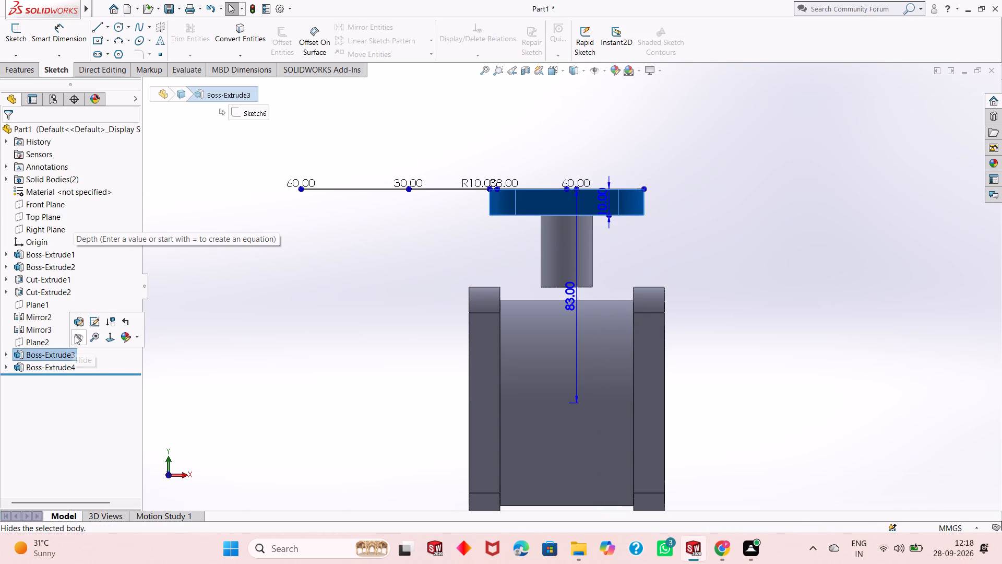
pyautogui.click(77, 322)
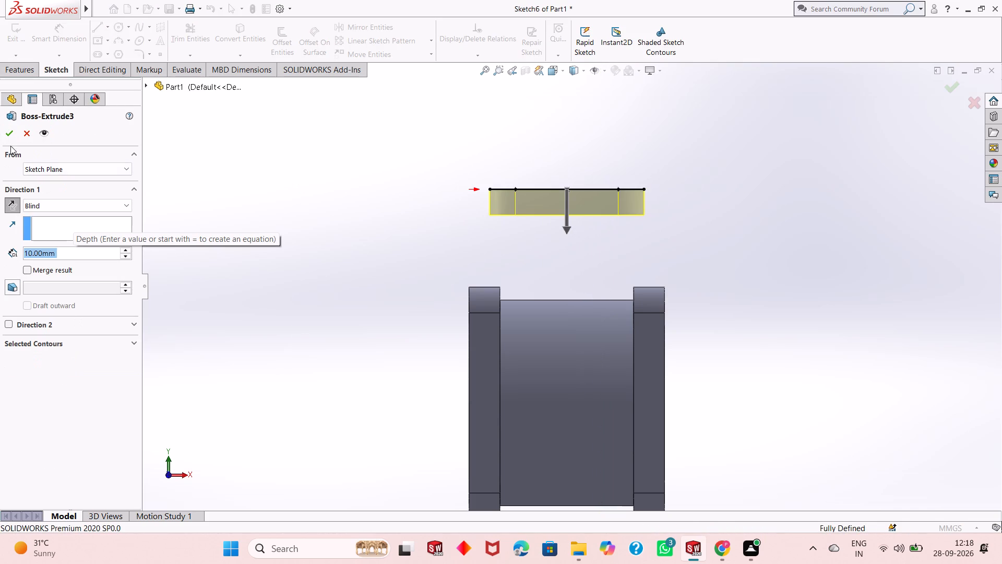
pyautogui.click(7, 135)
pyautogui.doubleClick(235, 290)
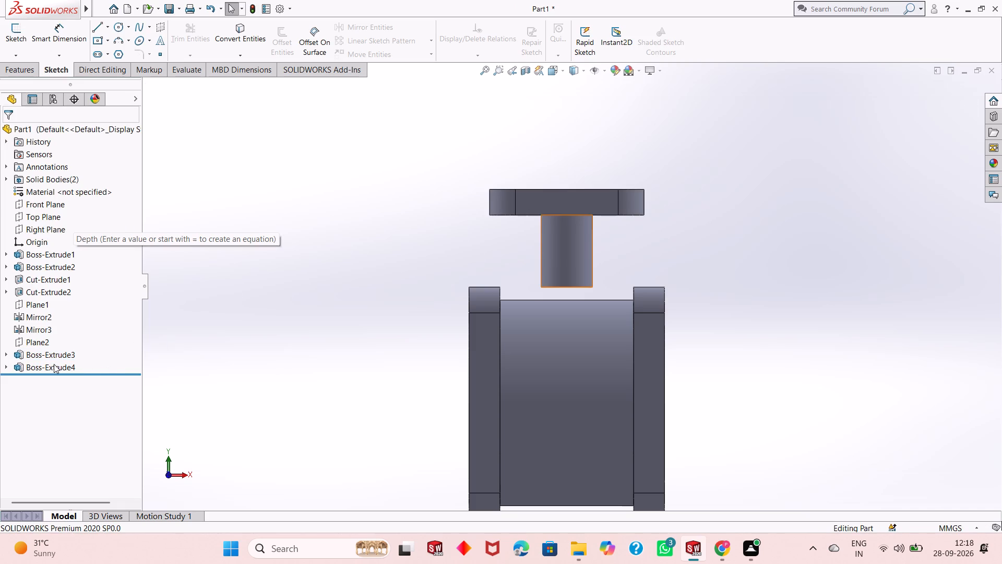
# Set the column's boss-extrude depth to 45 mm.
pyautogui.click(53, 364)
pyautogui.click(67, 336)
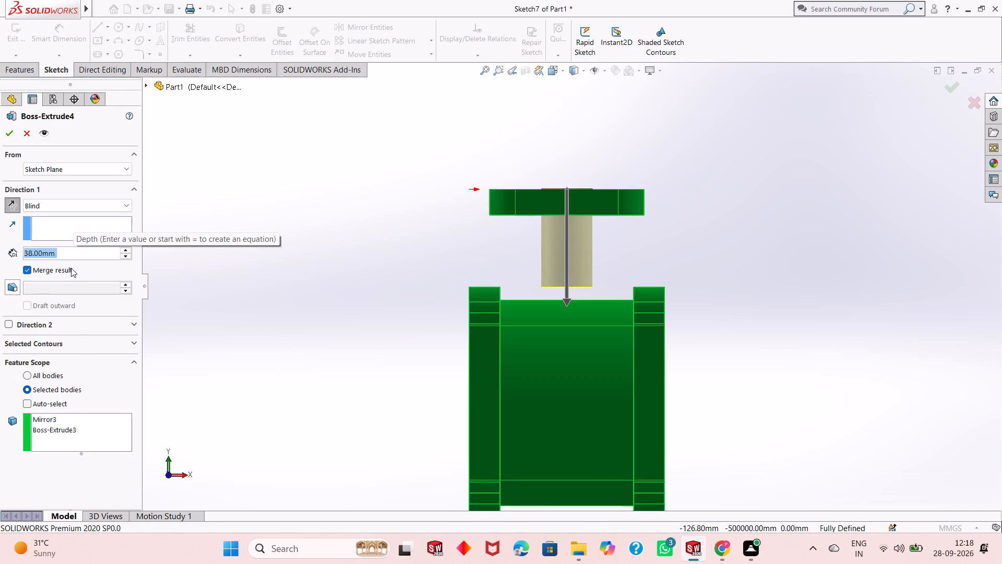
pyautogui.write('45')
pyautogui.press('Return')
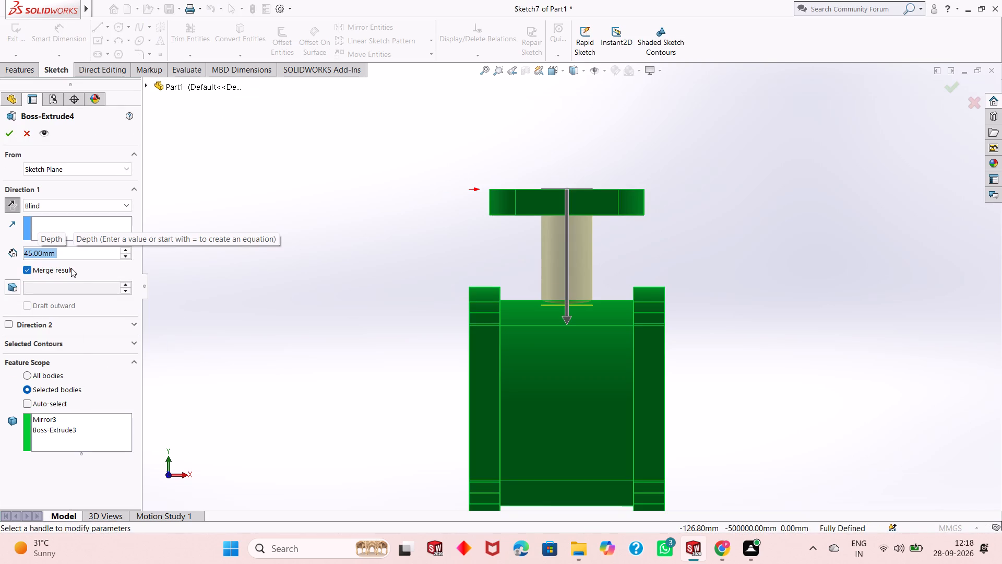
pyautogui.click(2, 136)
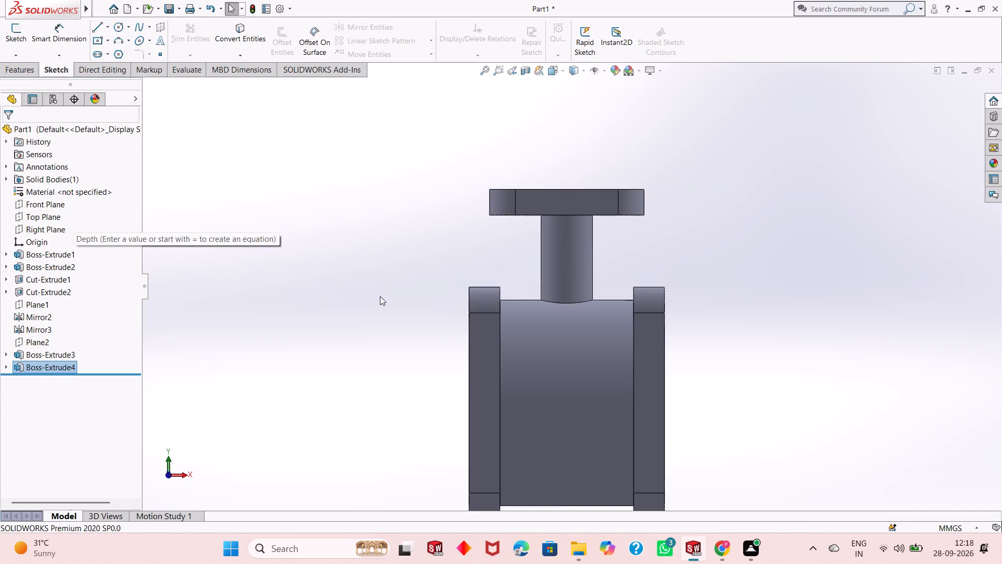
# Examine the column's junctions with the cylinder and the top flange from several angles.
pyautogui.scroll(-3, 554, 291)
pyautogui.click(316, 243)
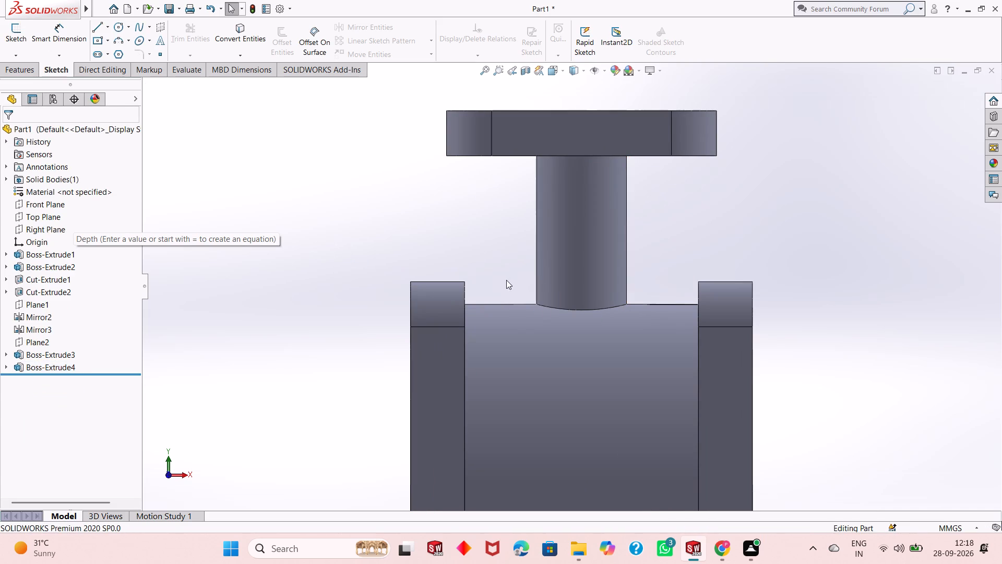
pyautogui.moveTo(506, 280); pyautogui.dragTo(511, 289, button='middle')
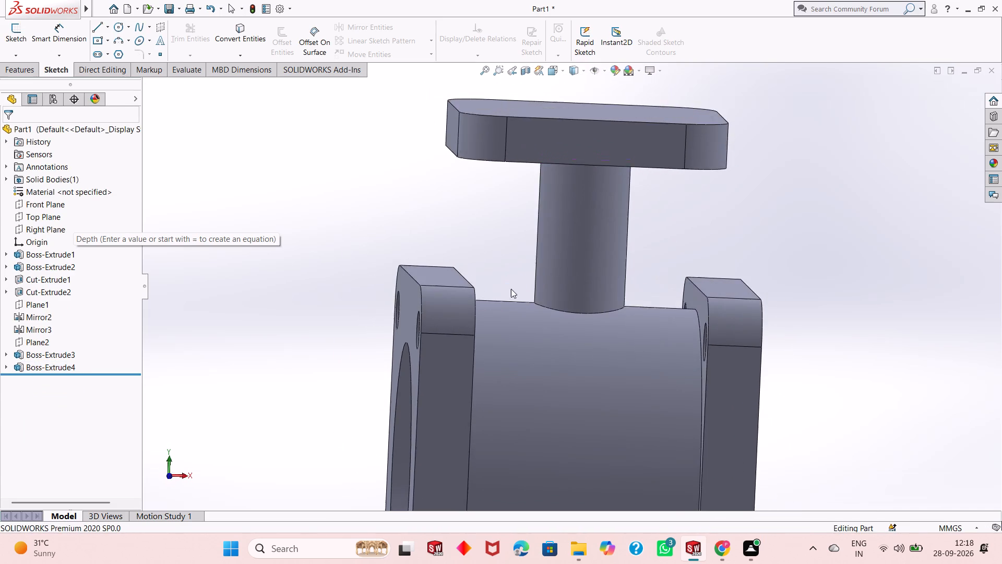
pyautogui.scroll(2, 511, 289)
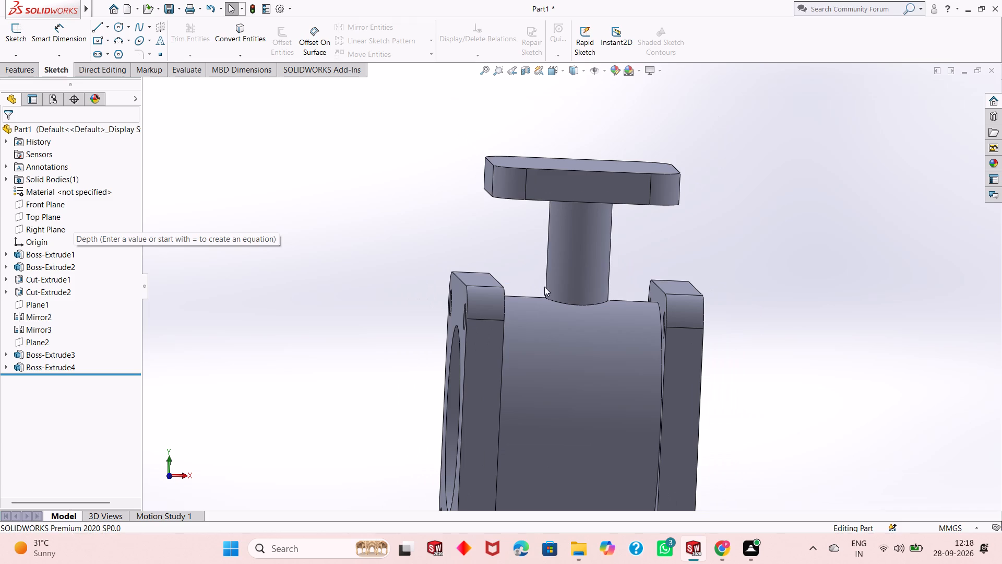
pyautogui.scroll(1, 552, 286)
pyautogui.scroll(-1, 616, 209)
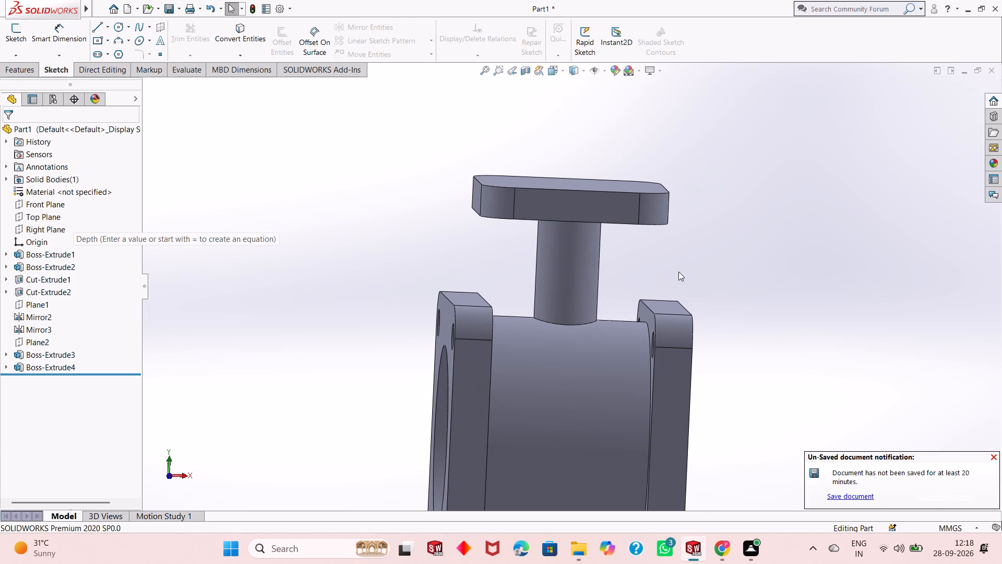
pyautogui.moveTo(678, 272); pyautogui.dragTo(671, 250, button='middle')
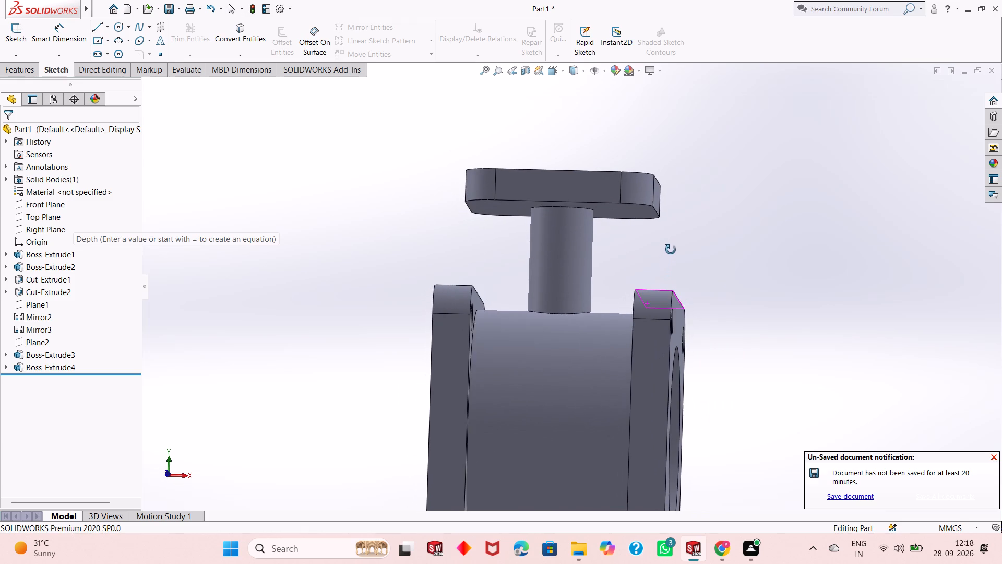
pyautogui.moveTo(671, 250); pyautogui.dragTo(675, 250, button='middle')
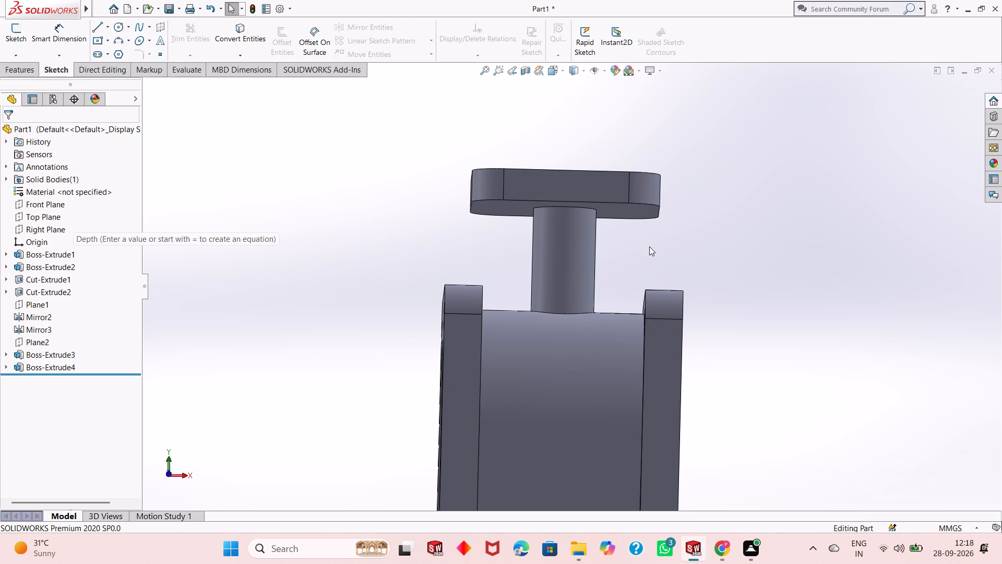
pyautogui.moveTo(677, 255); pyautogui.dragTo(664, 260, button='middle')
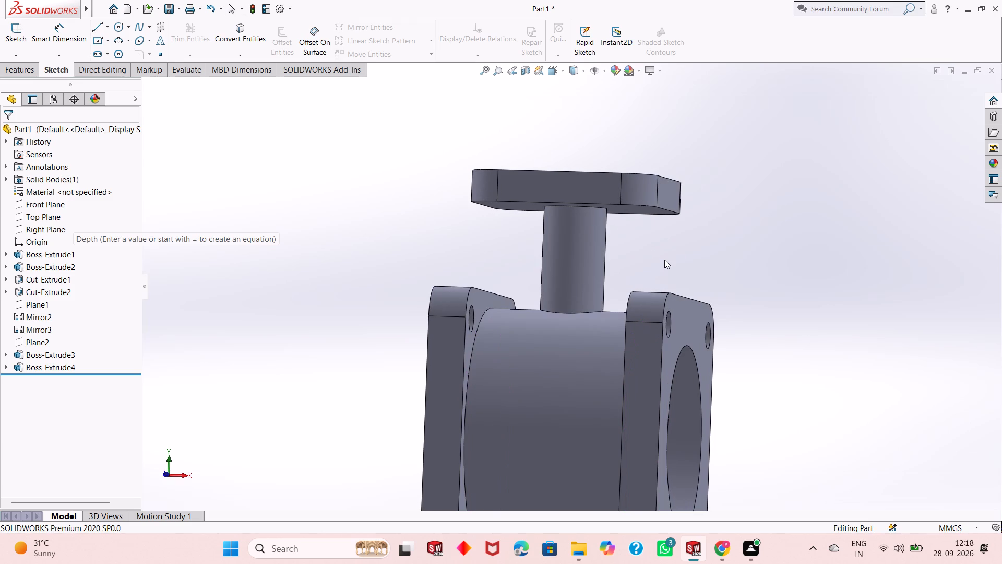
pyautogui.scroll(-1, 664, 260)
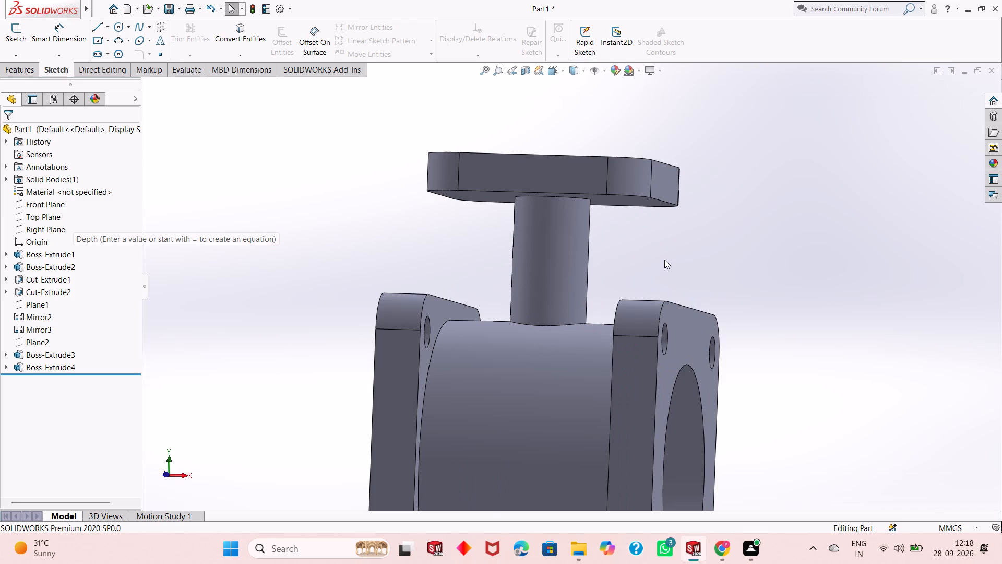
pyautogui.scroll(-1, 665, 260)
pyautogui.scroll(1, 665, 260)
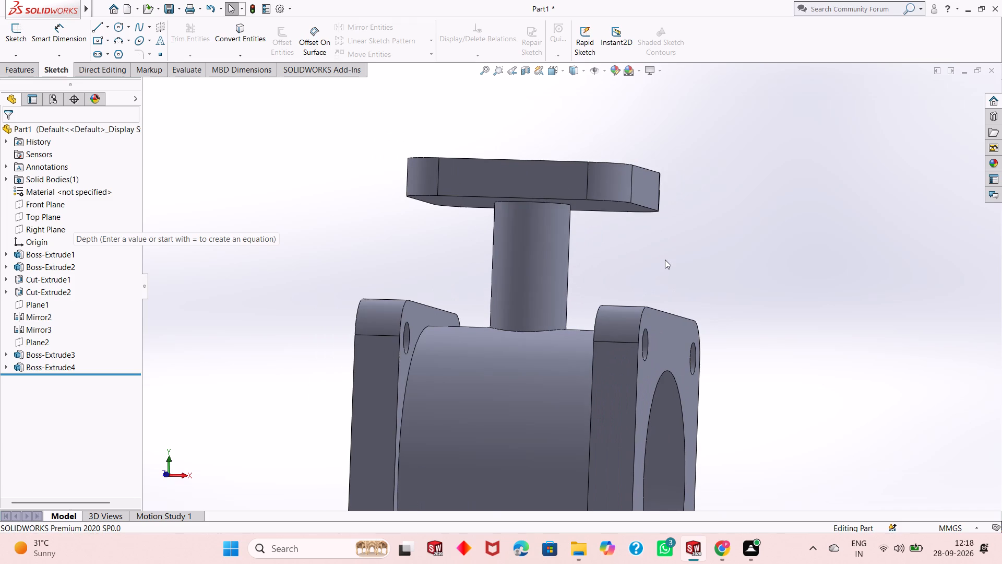
pyautogui.scroll(2, 615, 266)
pyautogui.moveTo(619, 274); pyautogui.dragTo(636, 284, button='middle')
pyautogui.scroll(1, 615, 293)
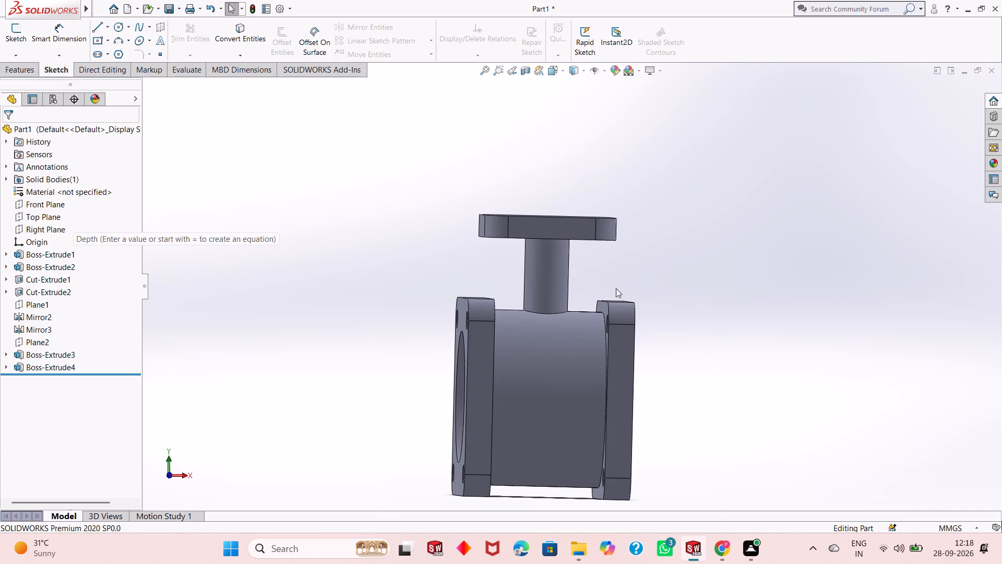
pyautogui.moveTo(554, 288); pyautogui.dragTo(551, 300, button='middle')
pyautogui.scroll(-4, 548, 295)
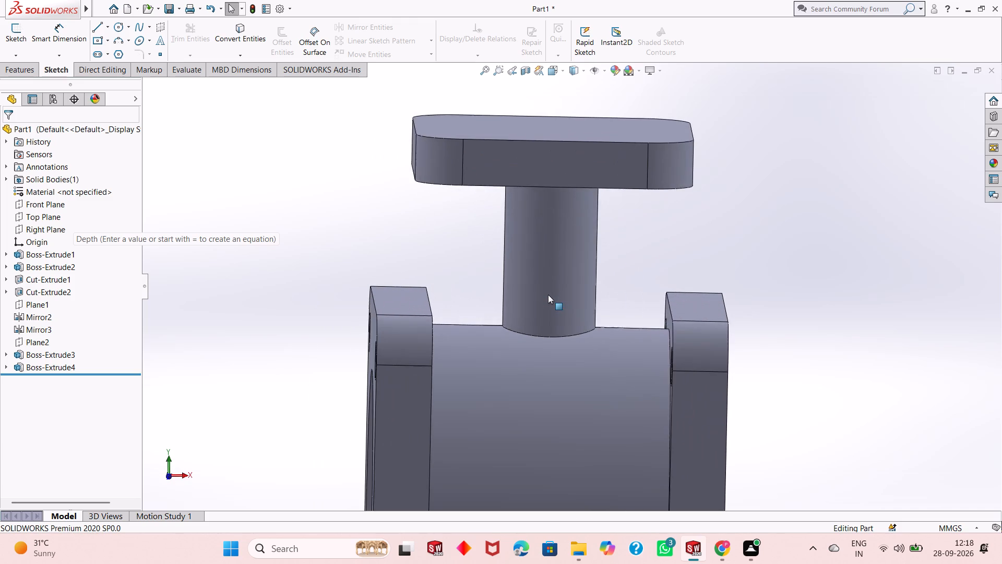
pyautogui.scroll(3, 548, 295)
pyautogui.scroll(-1, 546, 291)
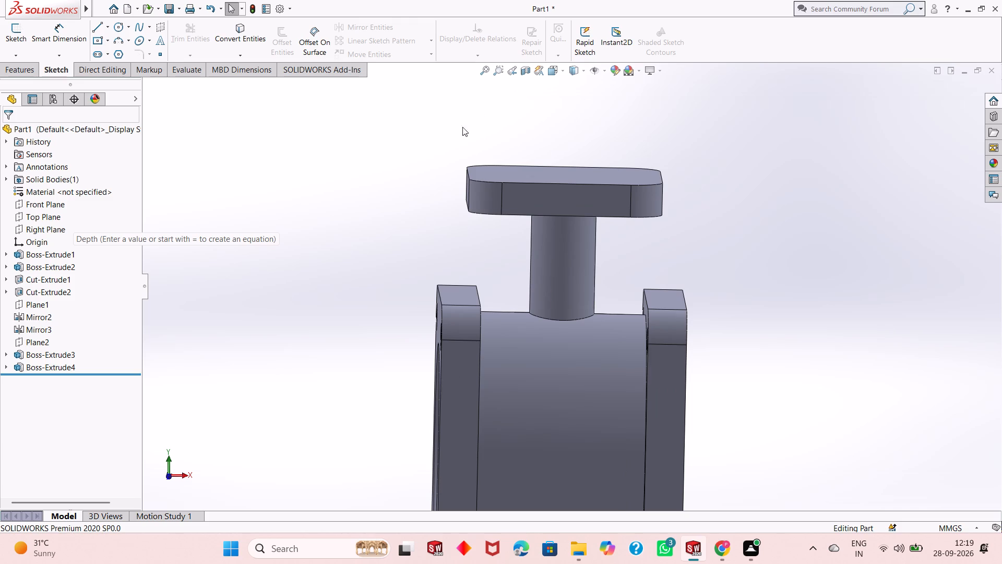
# Create a reference plane offset 0 mm from the Front Plane.
pyautogui.click(19, 64)
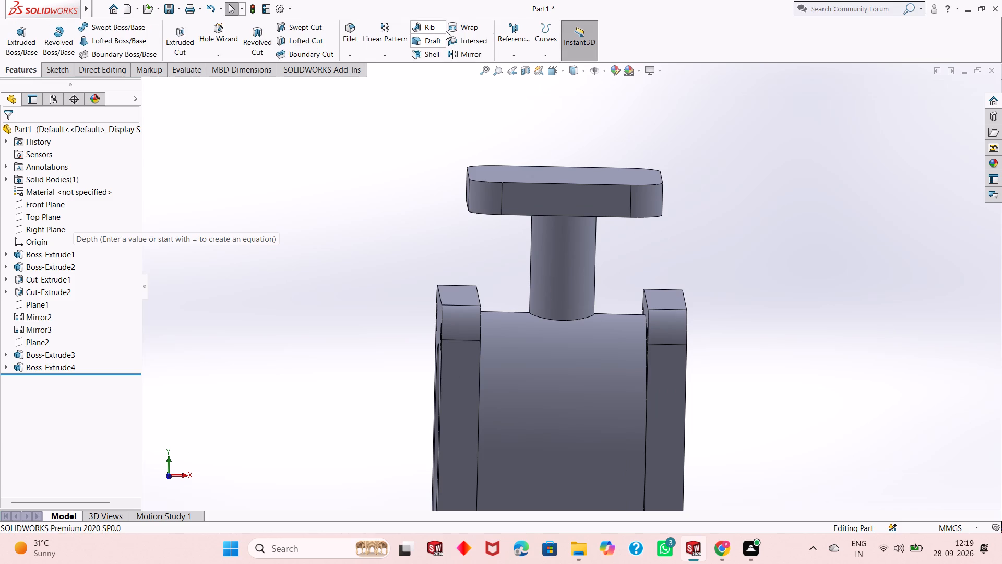
pyautogui.click(515, 37)
pyautogui.click(515, 60)
pyautogui.click(511, 67)
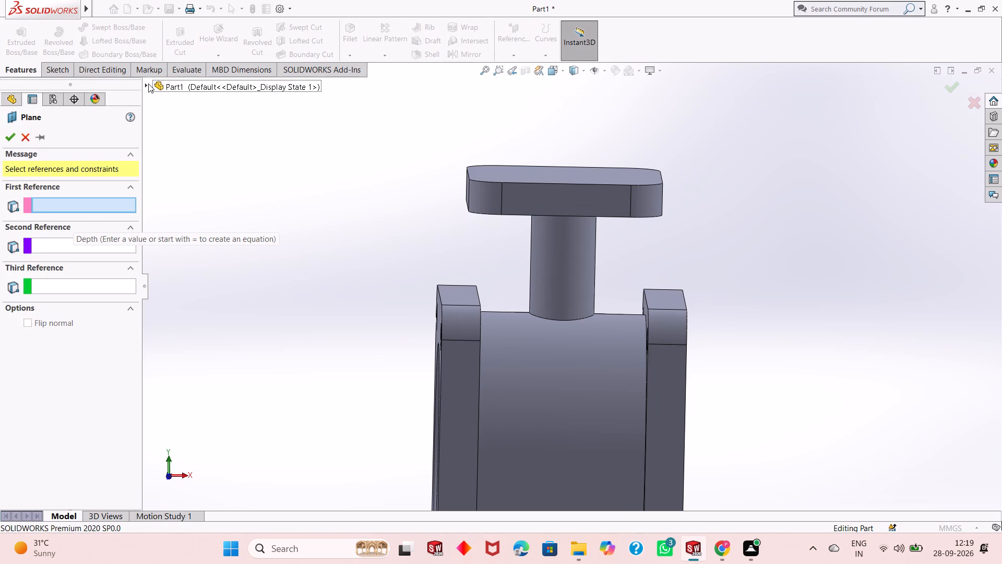
pyautogui.click(150, 84)
pyautogui.click(201, 159)
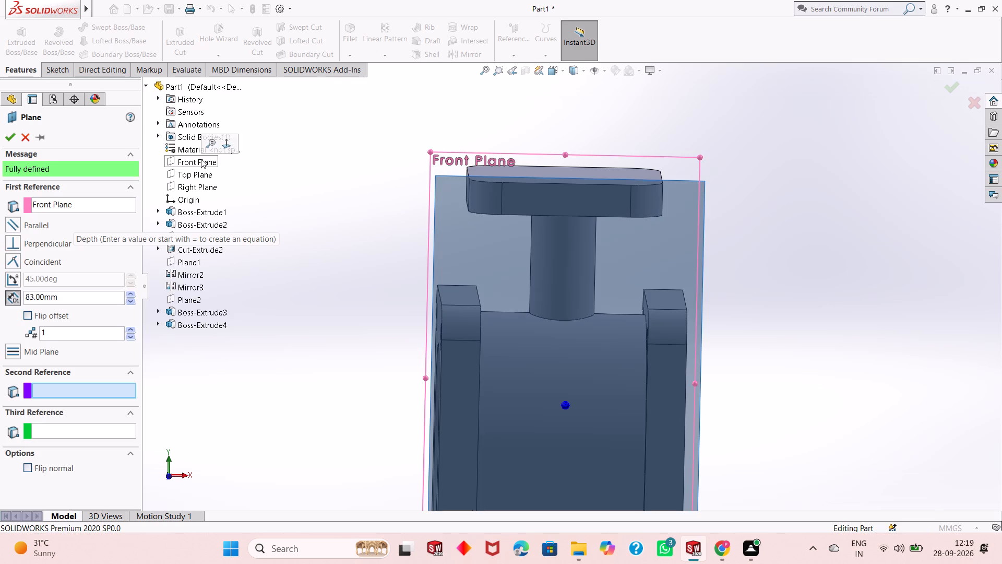
pyautogui.moveTo(362, 248); pyautogui.dragTo(385, 287, button='middle')
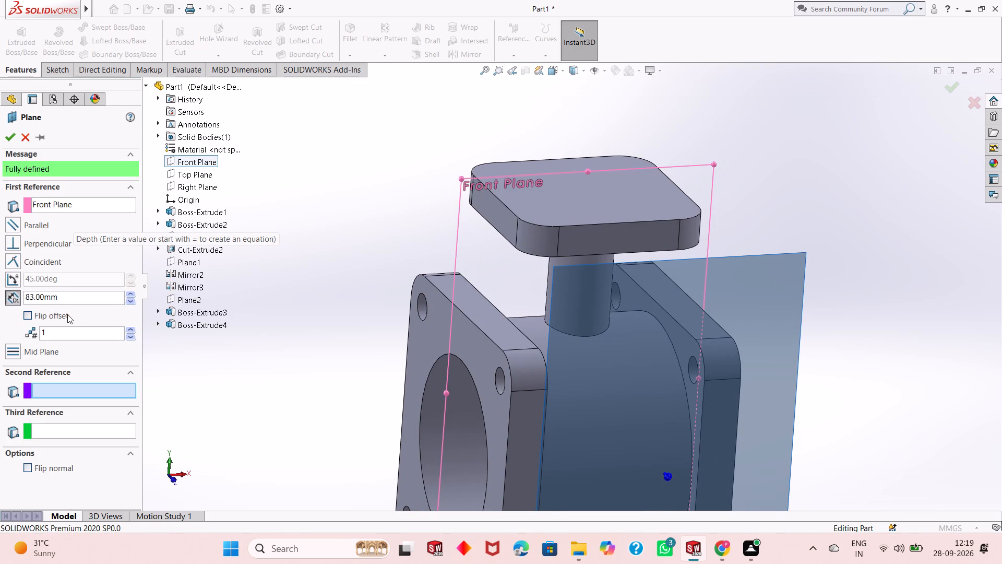
pyautogui.doubleClick(66, 298)
pyautogui.press('0')
pyautogui.press('Return')
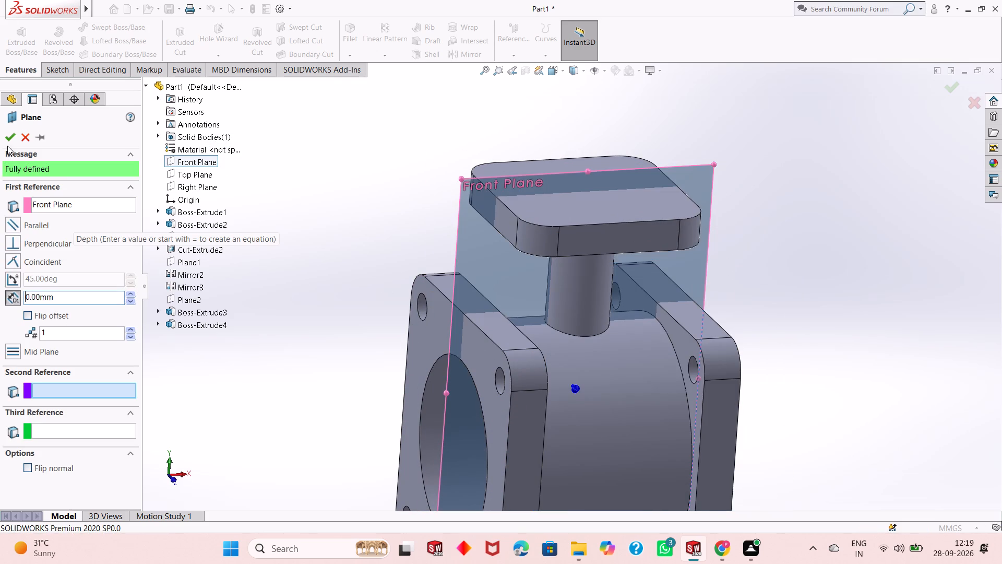
pyautogui.click(7, 144)
# On the new plane, sketch connected lines about 33 mm down the column's left side, 16 mm along the cylinder and 5 mm up the left end flange.
pyautogui.rightClick(461, 256)
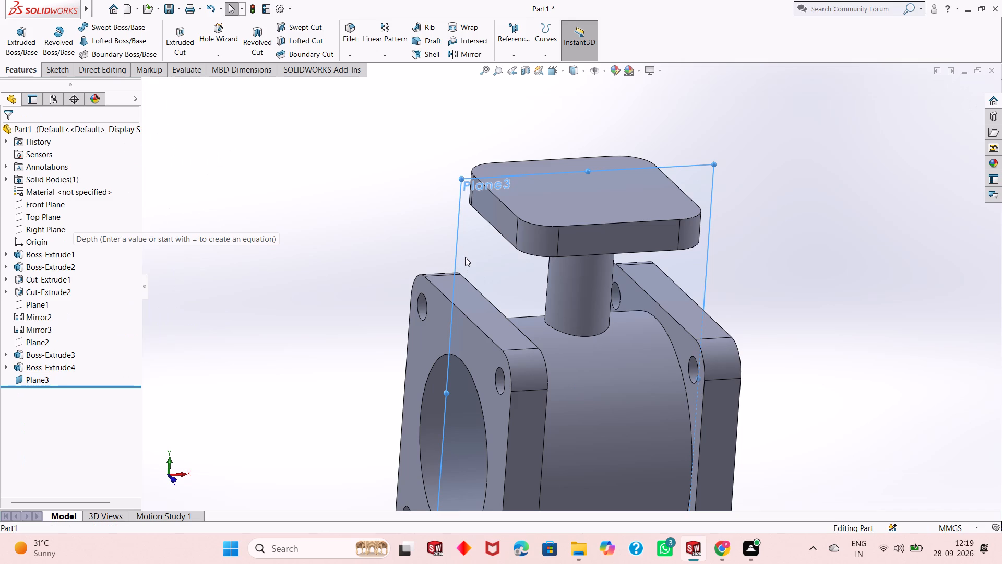
pyautogui.click(482, 237)
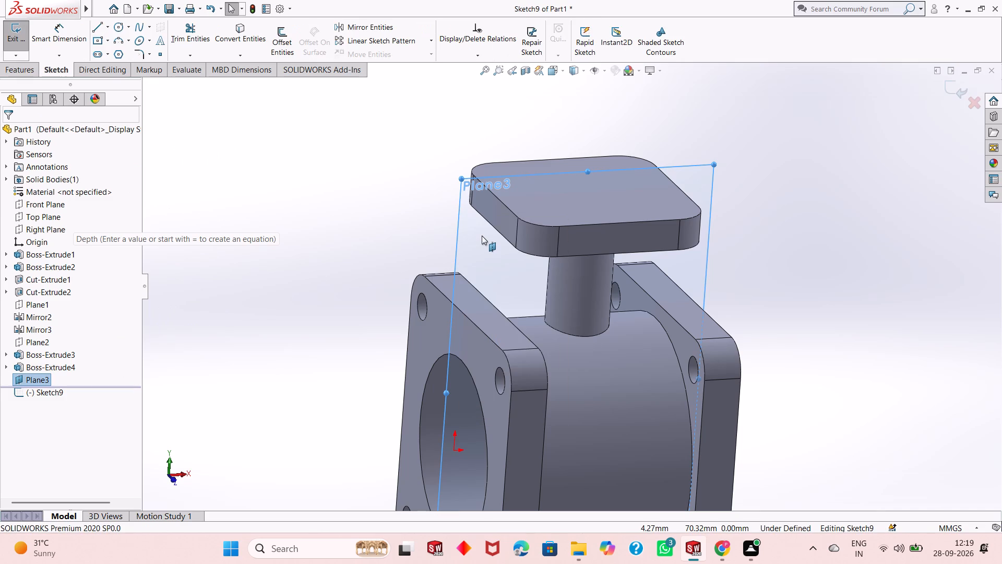
pyautogui.hotkey('ctrl', '8')
pyautogui.scroll(2, 480, 236)
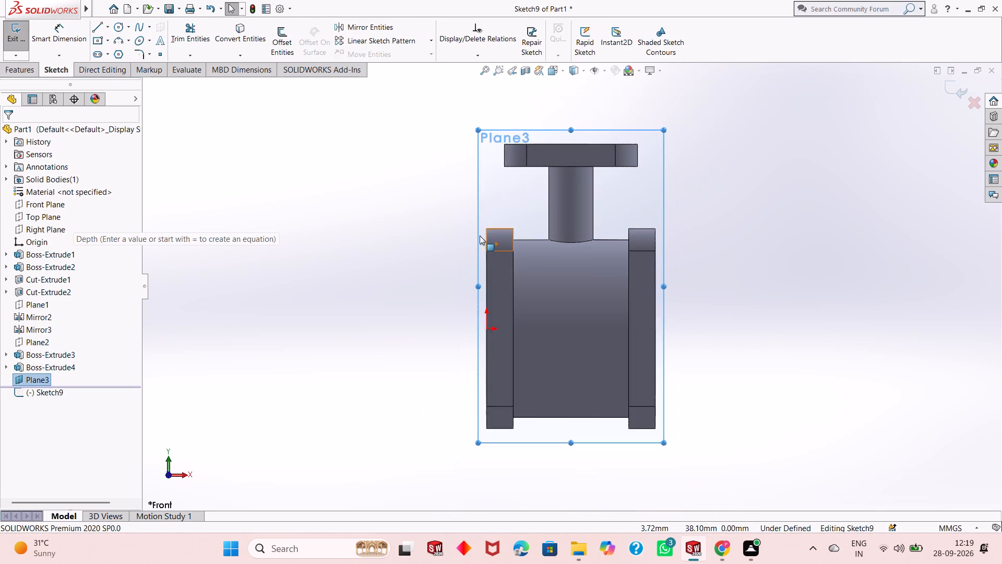
pyautogui.scroll(-2, 545, 196)
pyautogui.click(748, 197)
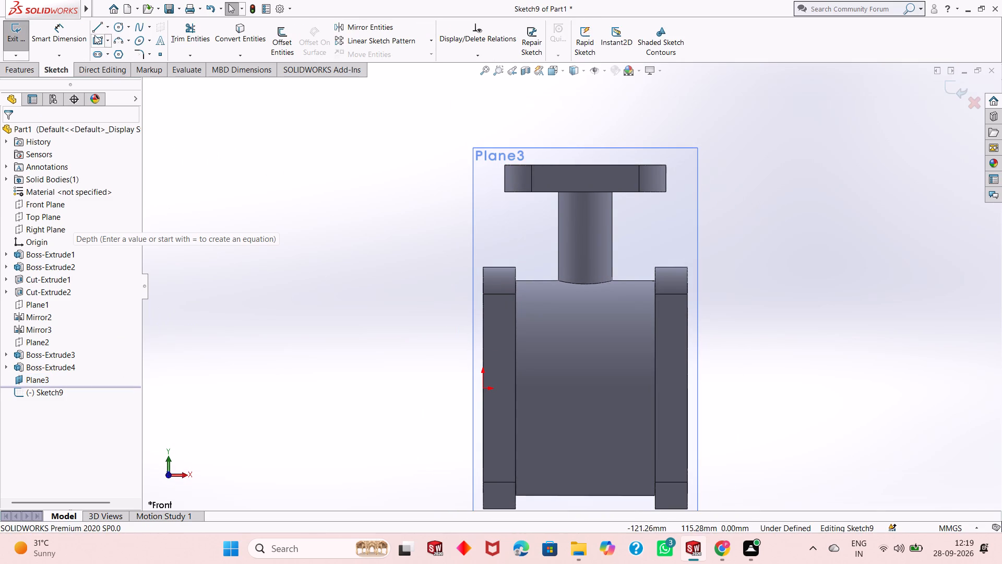
pyautogui.click(95, 27)
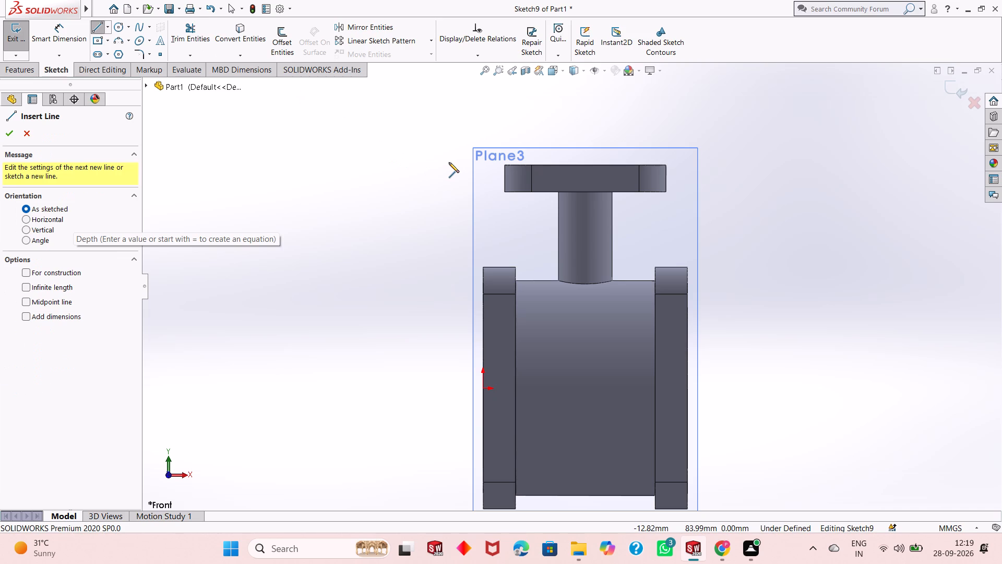
pyautogui.click(560, 191)
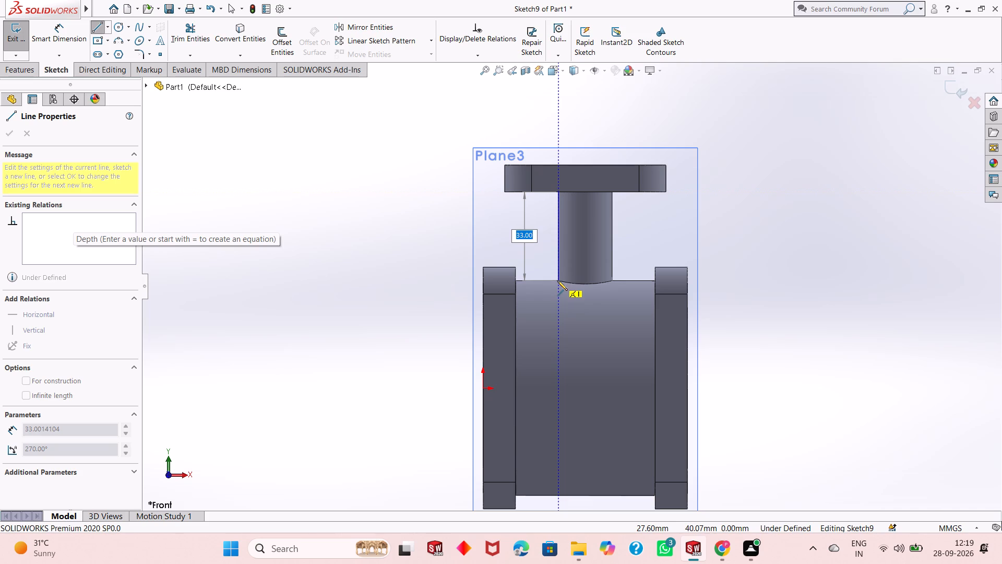
pyautogui.click(557, 280)
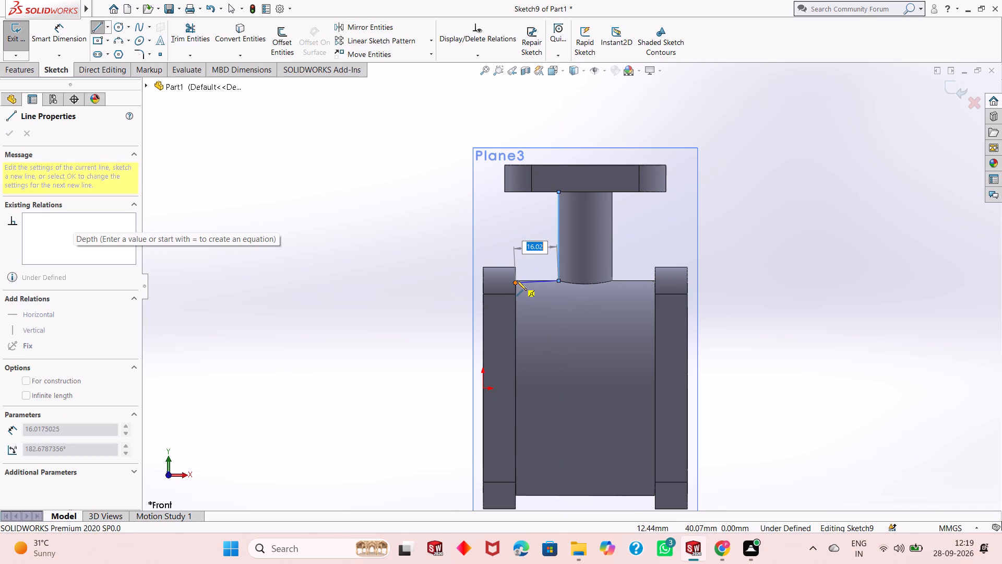
pyautogui.click(517, 280)
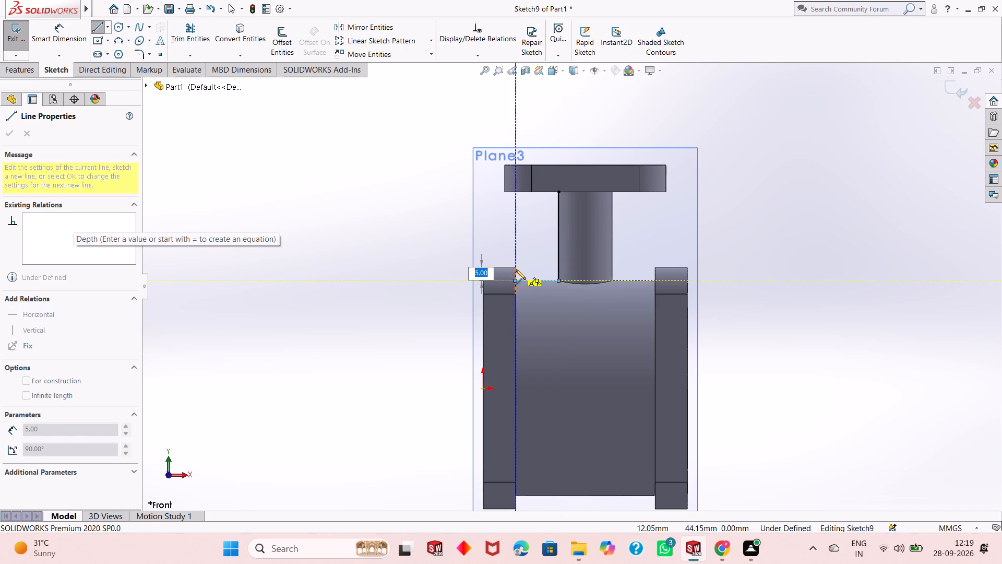
pyautogui.click(516, 267)
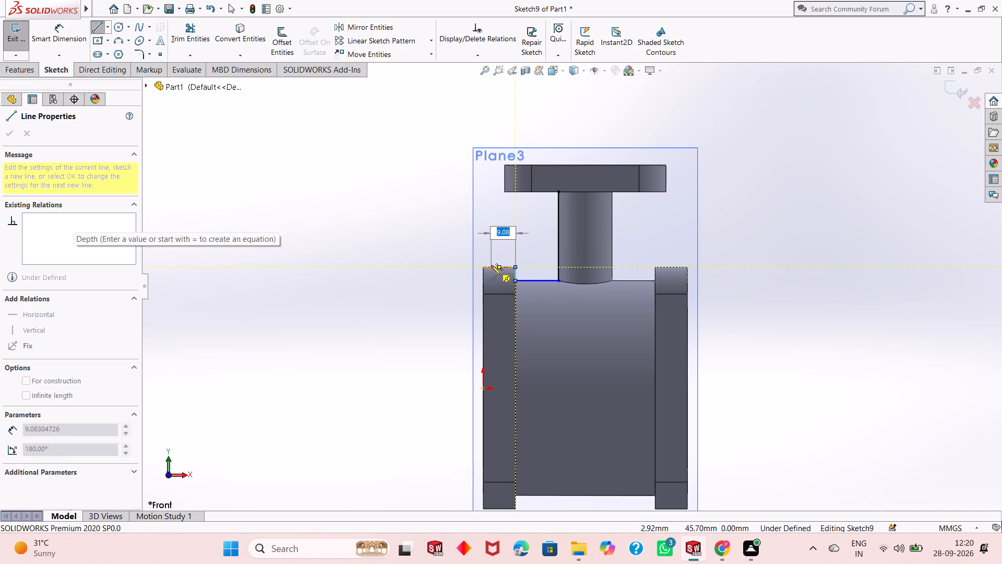
# Close the web profile with lines 8 mm along the end flange's top, about 29 mm slanting up to the top flange, and 15 mm to the column.
pyautogui.press('8')
pyautogui.press('Return')
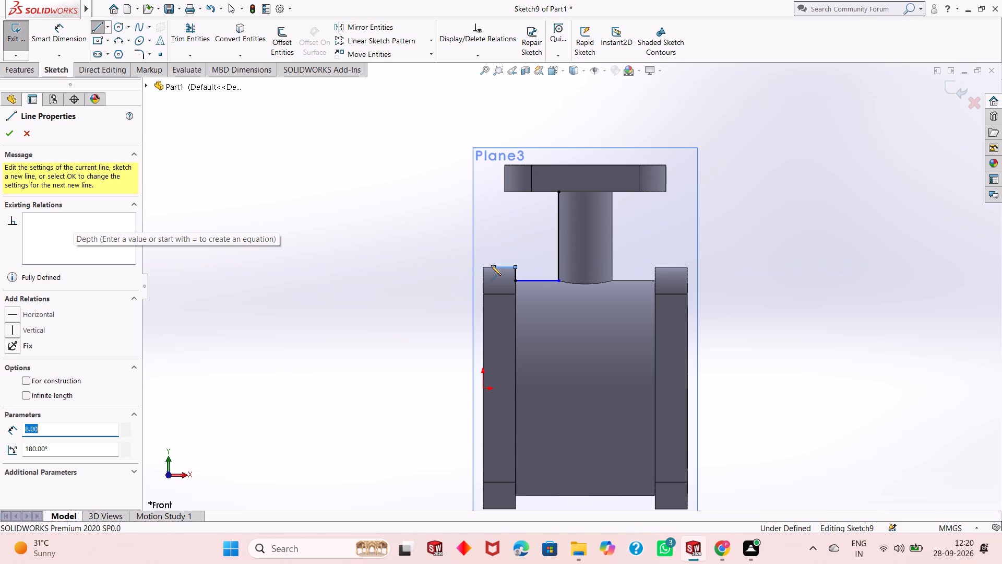
pyautogui.click(517, 193)
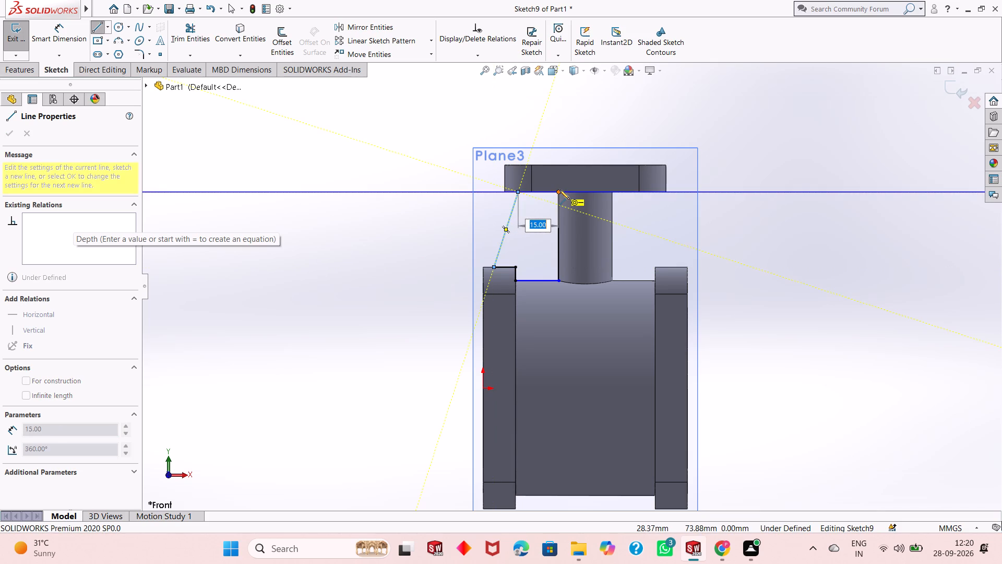
pyautogui.click(559, 190)
pyautogui.rightClick(380, 155)
pyautogui.click(398, 160)
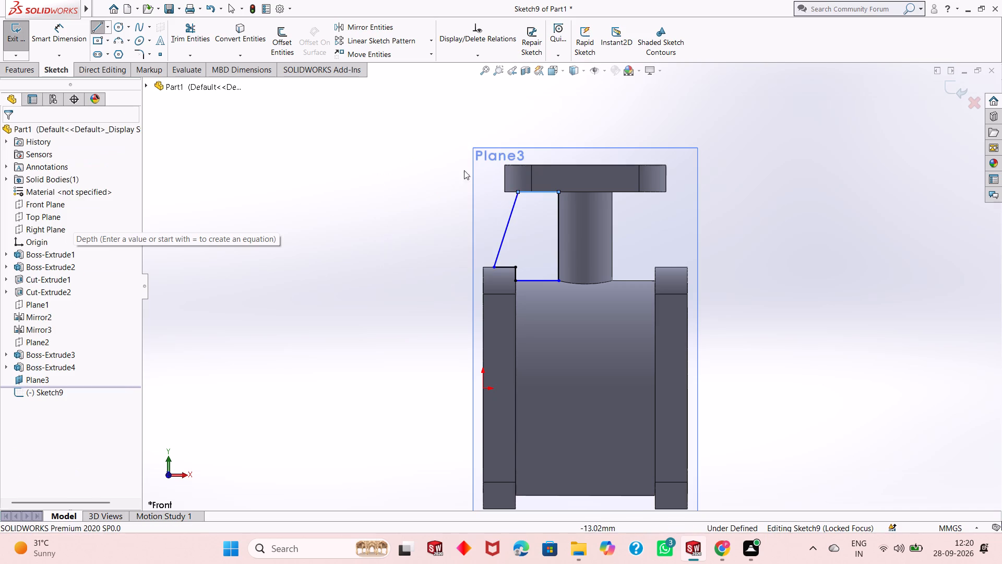
pyautogui.scroll(-1, 536, 203)
pyautogui.scroll(1, 530, 199)
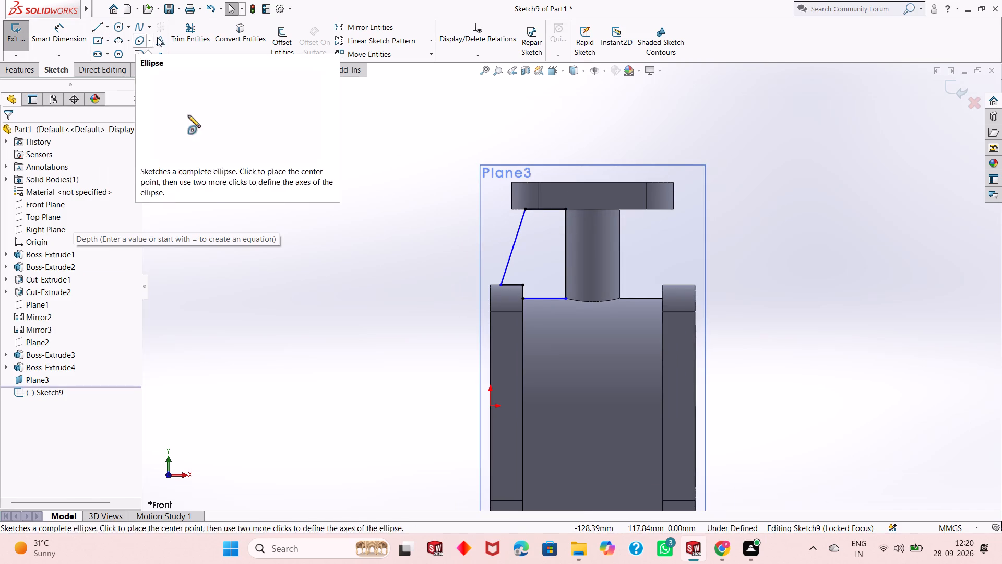
# Dimension the profile line along the end flange's top edge at 8 mm.
pyautogui.click(81, 40)
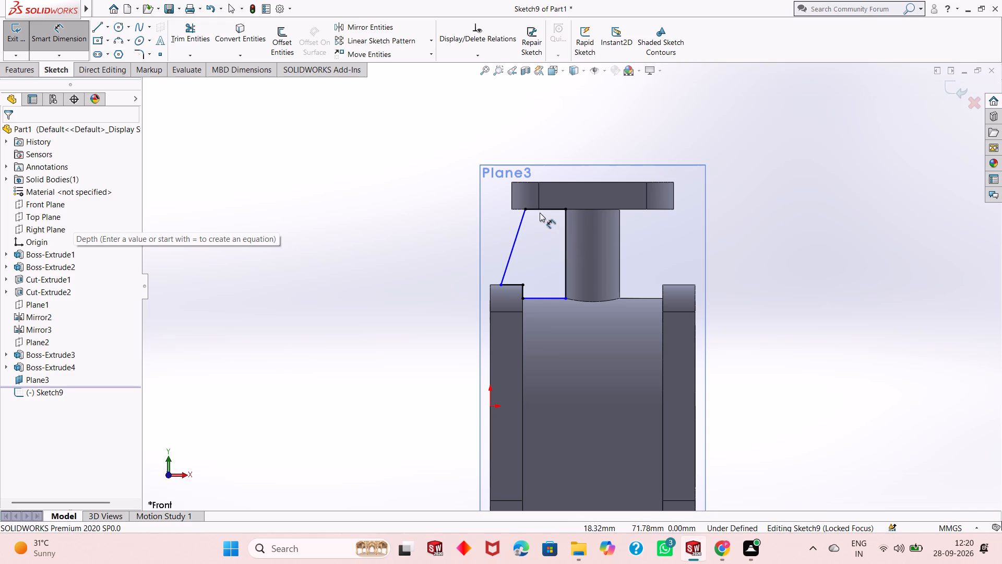
pyautogui.click(509, 287)
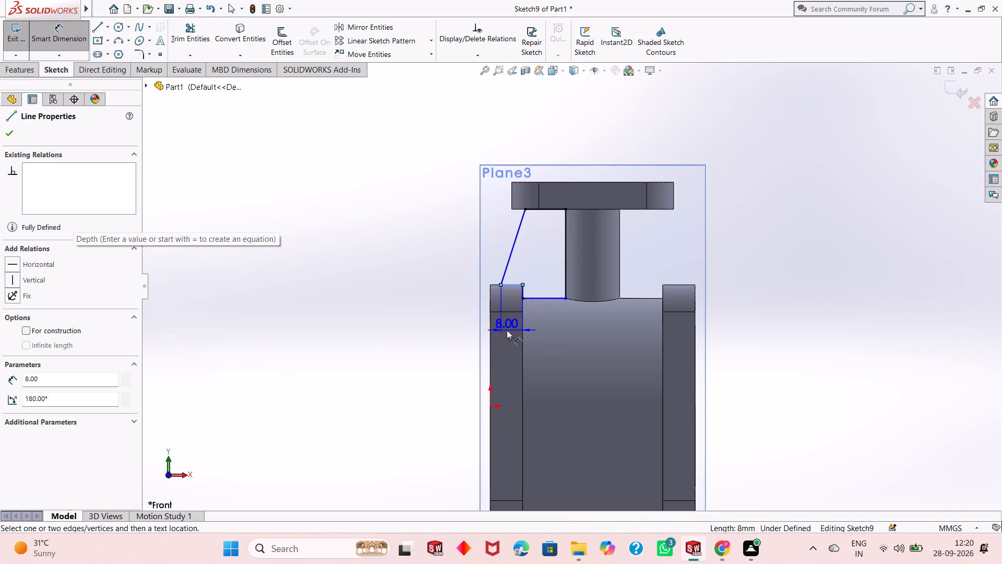
pyautogui.click(507, 330)
pyautogui.click(462, 315)
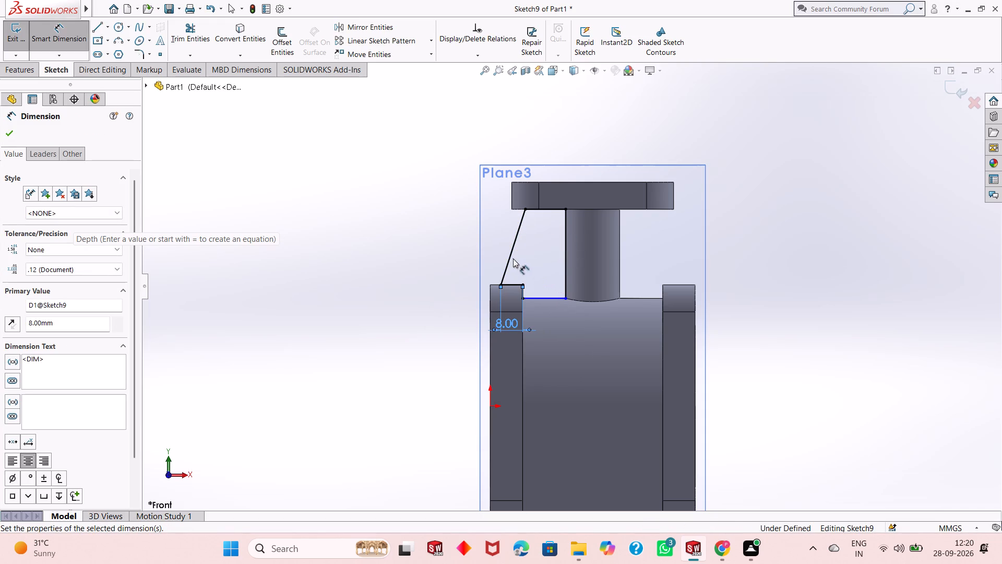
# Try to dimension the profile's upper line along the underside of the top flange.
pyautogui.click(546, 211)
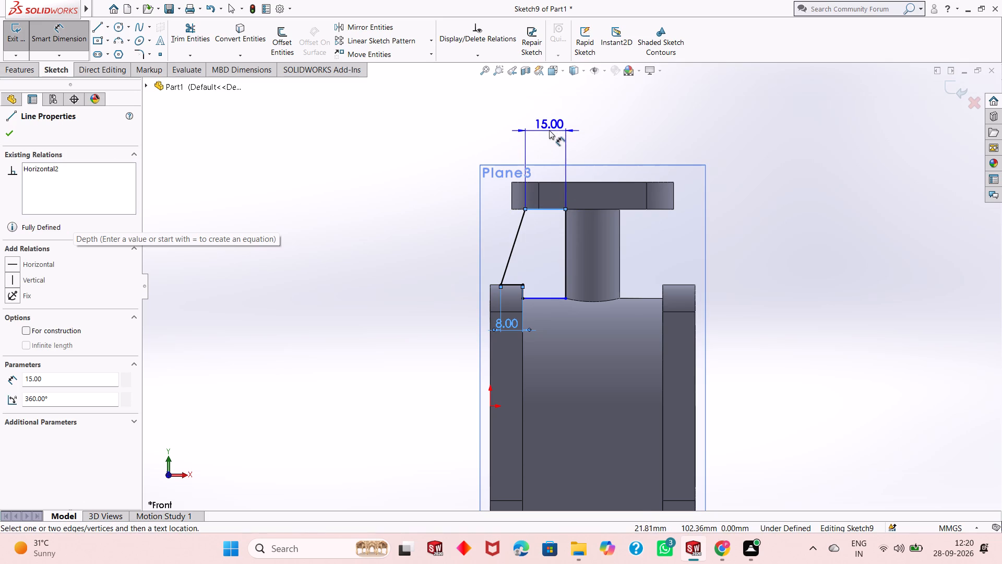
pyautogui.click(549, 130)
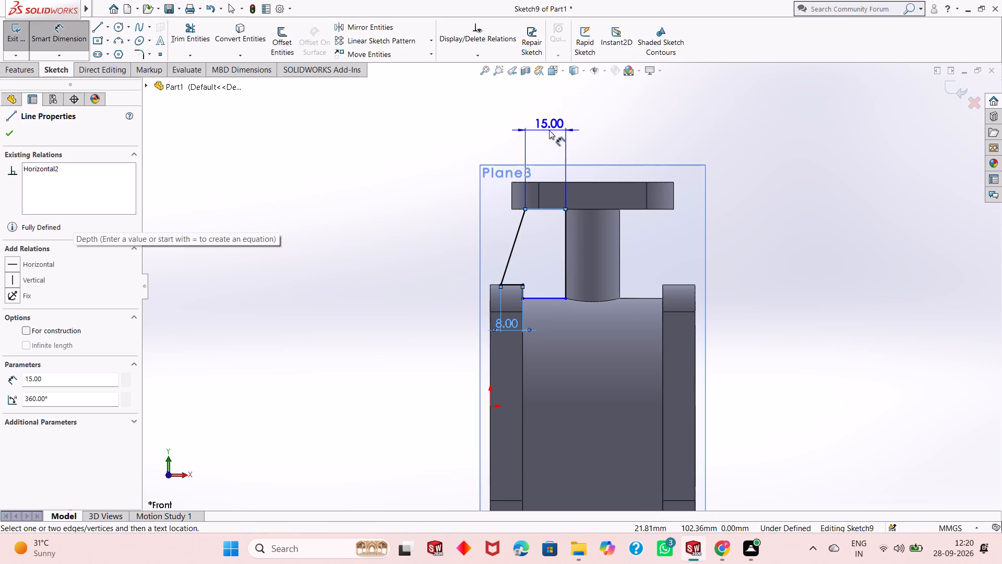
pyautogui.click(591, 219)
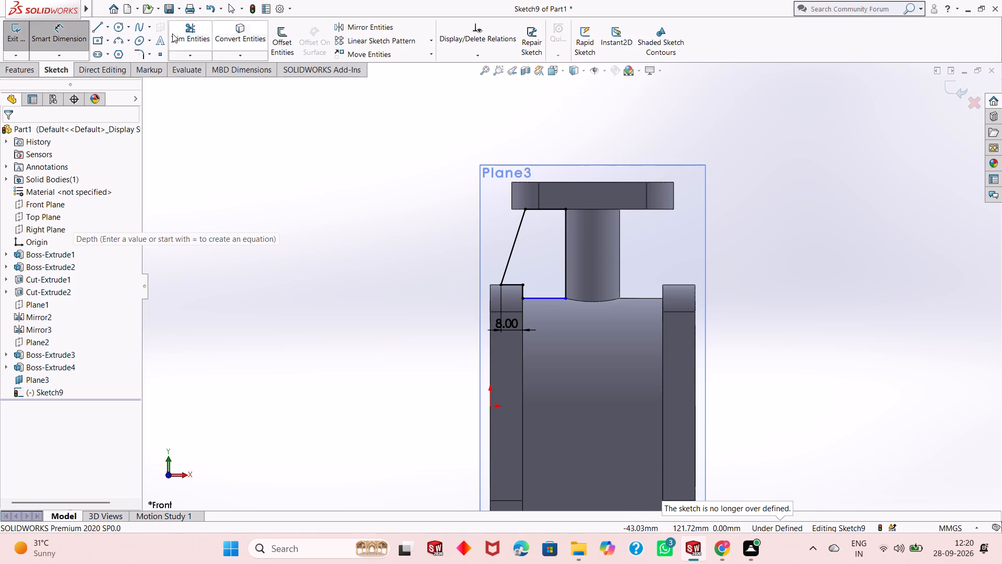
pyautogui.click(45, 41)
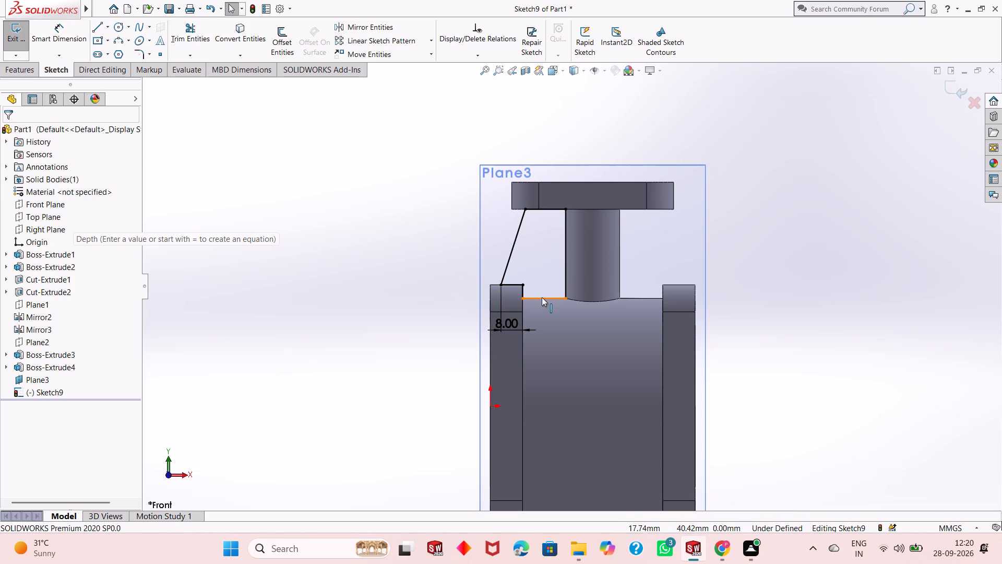
# Dimension the profile line along the cylinder, between the end flange and the column, at 16 mm.
pyautogui.click(70, 42)
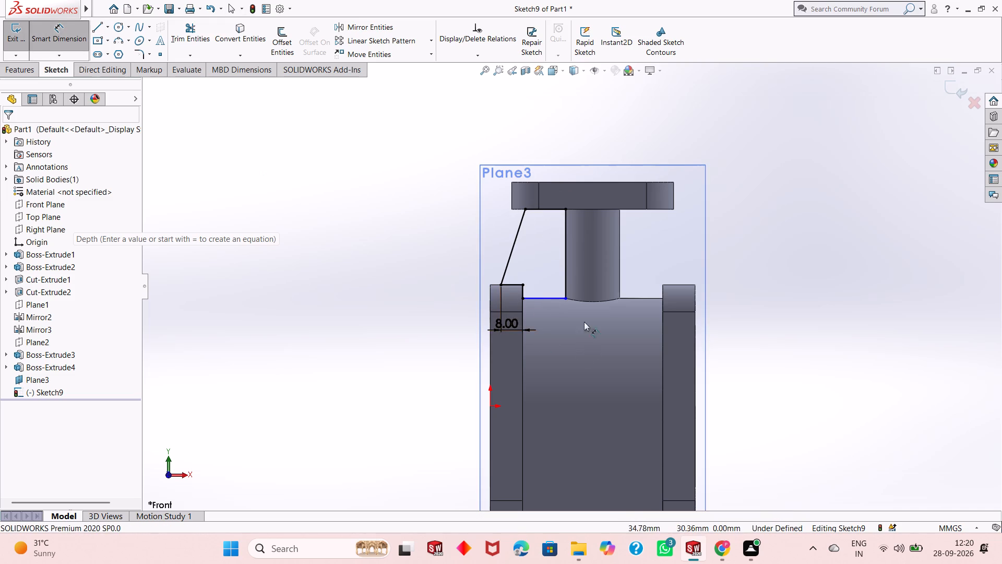
pyautogui.click(550, 299)
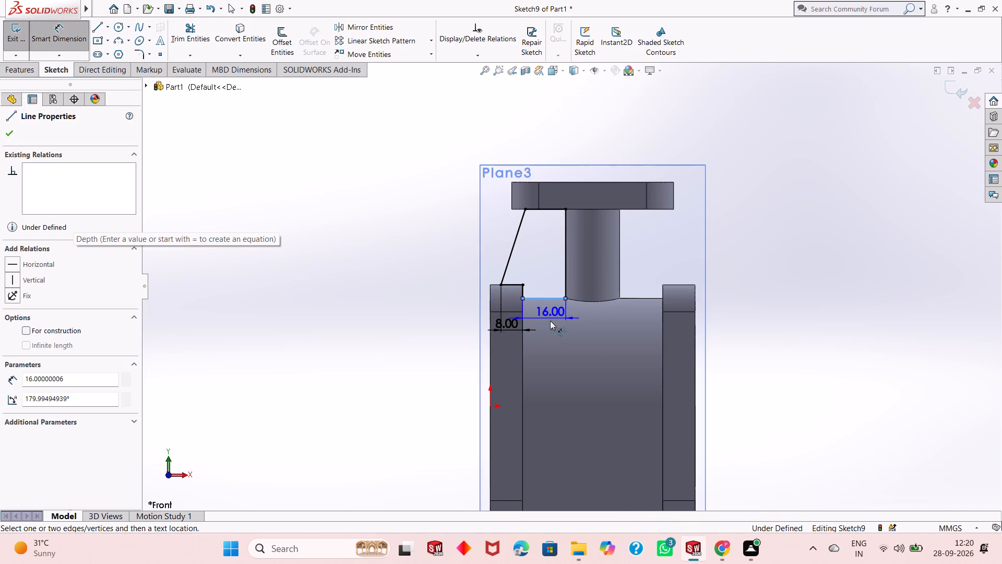
pyautogui.click(550, 323)
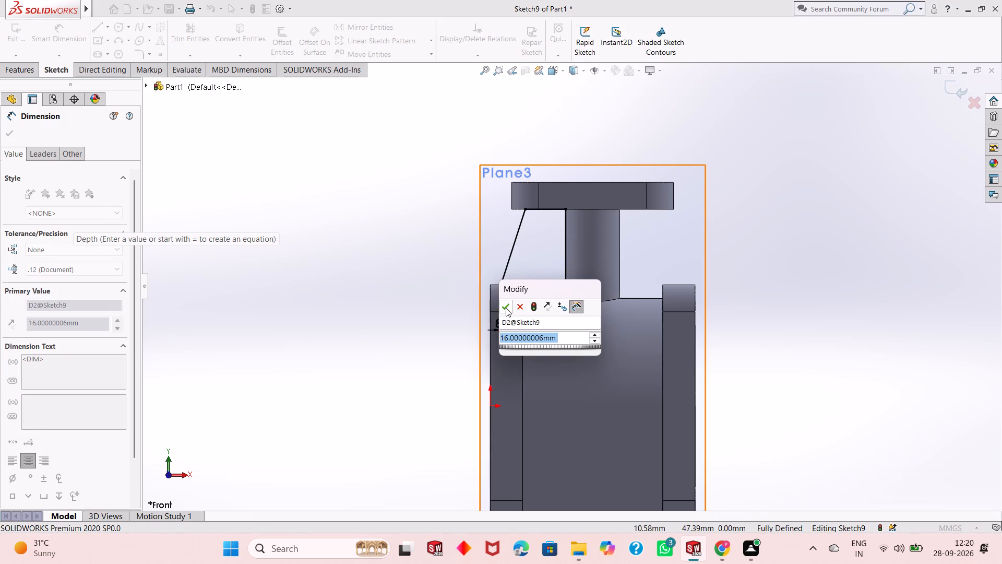
pyautogui.click(506, 308)
pyautogui.rightClick(333, 221)
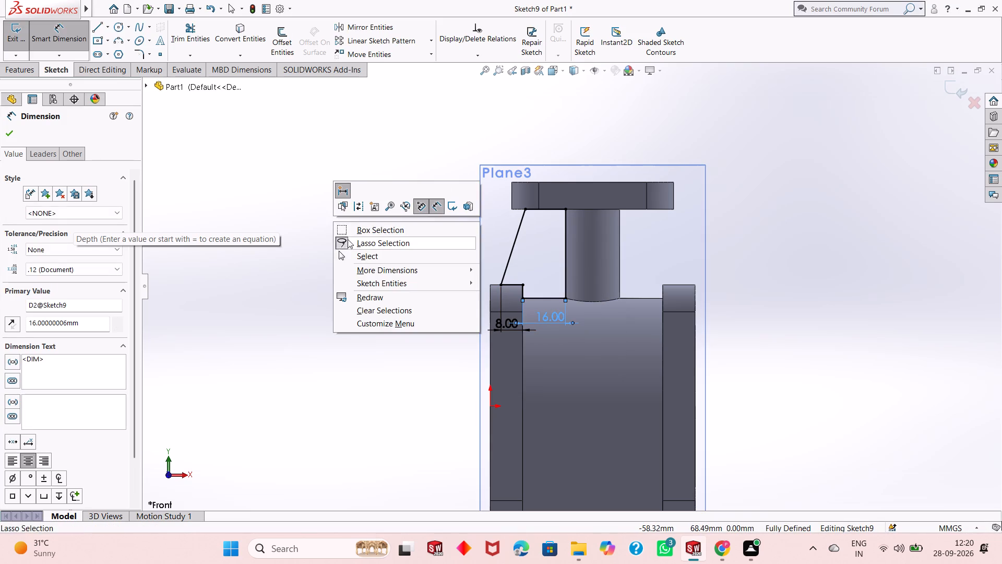
pyautogui.click(360, 253)
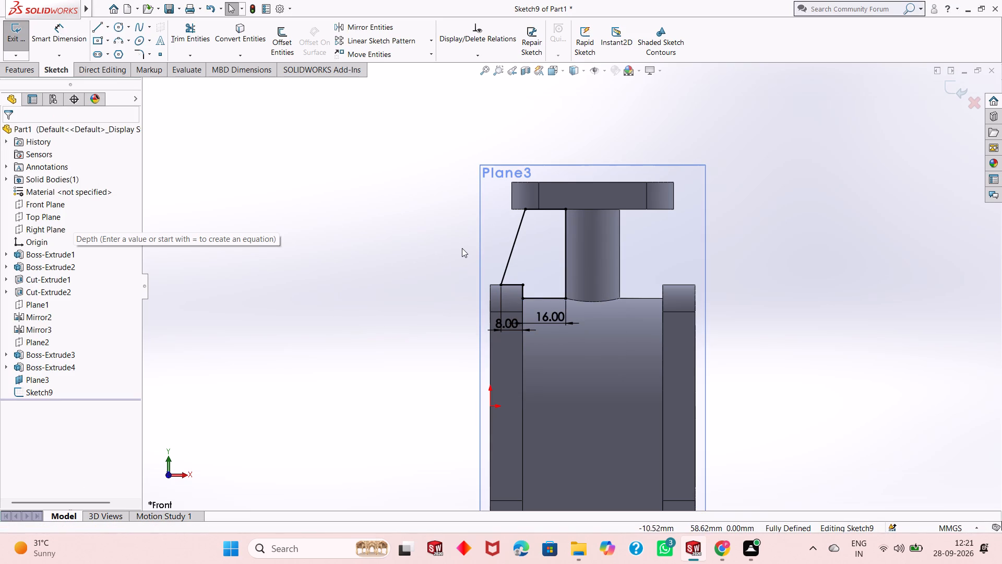
# Set up a boss extrusion of the web profile with a Mid Plane end condition and a 20 mm depth.
pyautogui.click(26, 66)
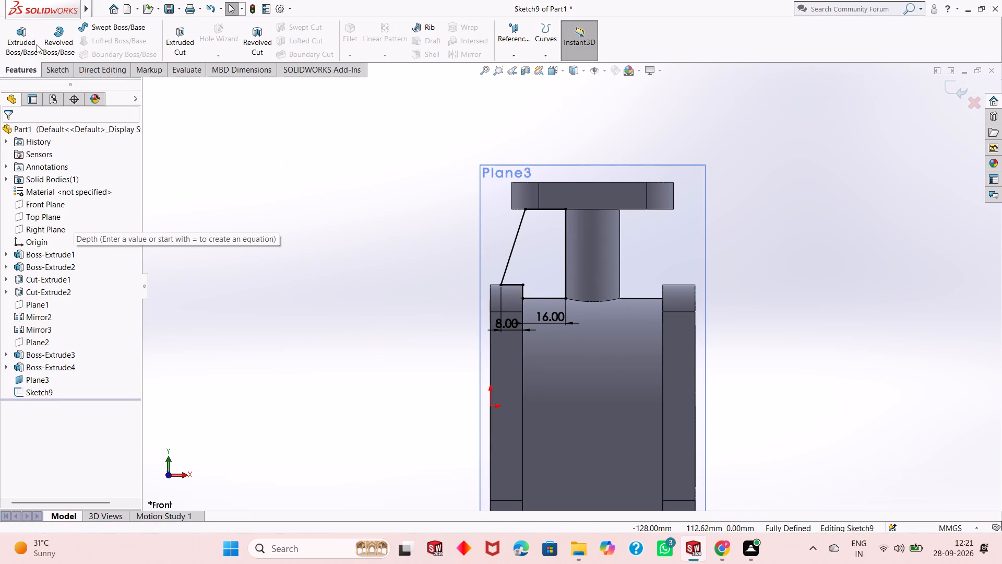
pyautogui.click(37, 44)
pyautogui.moveTo(310, 186); pyautogui.dragTo(331, 217, button='middle')
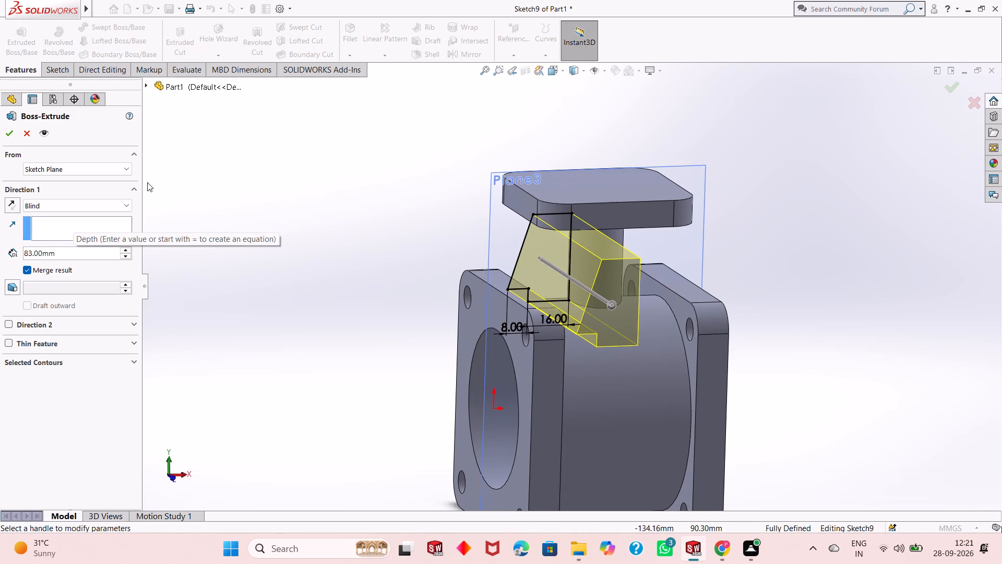
pyautogui.click(86, 207)
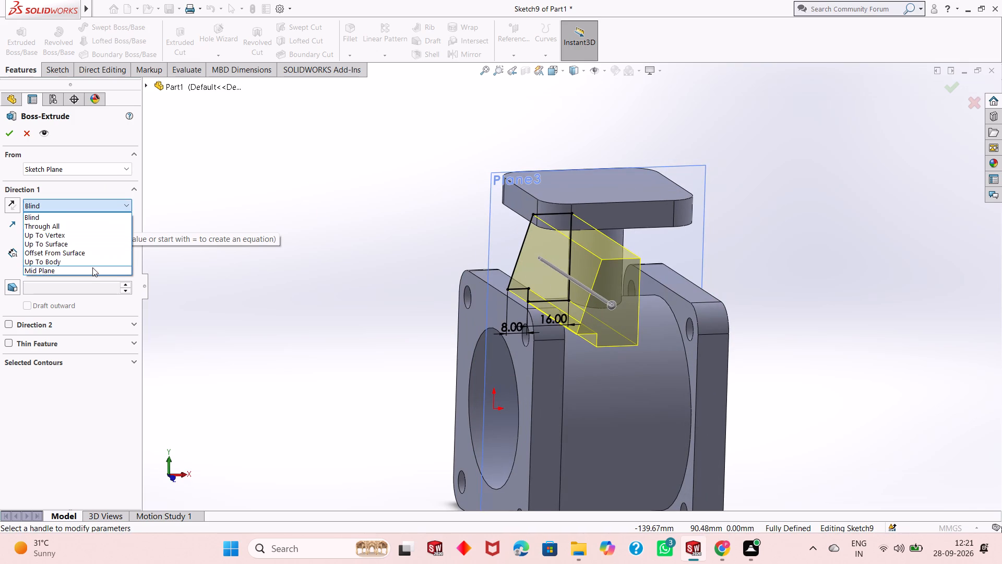
pyautogui.click(92, 267)
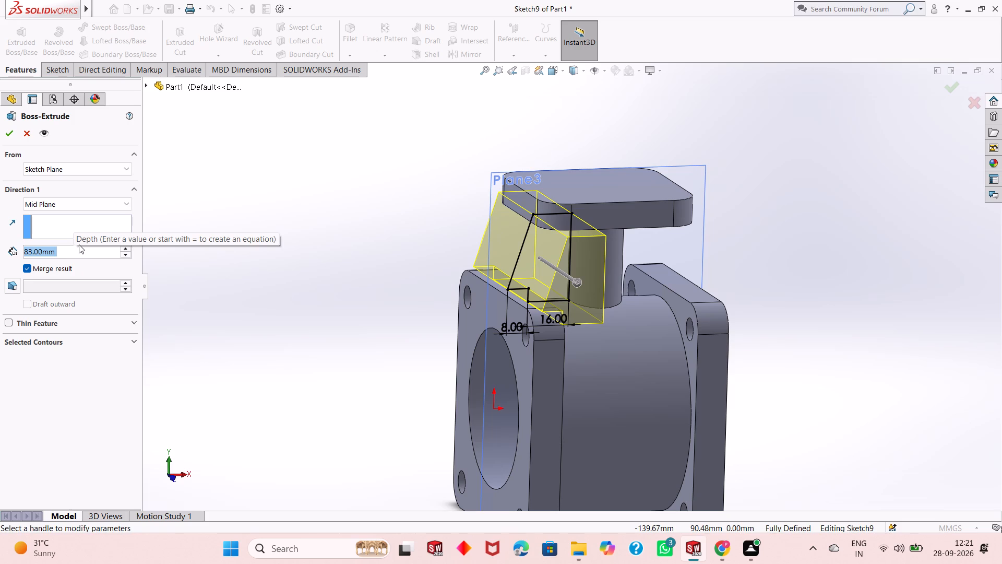
pyautogui.write('20')
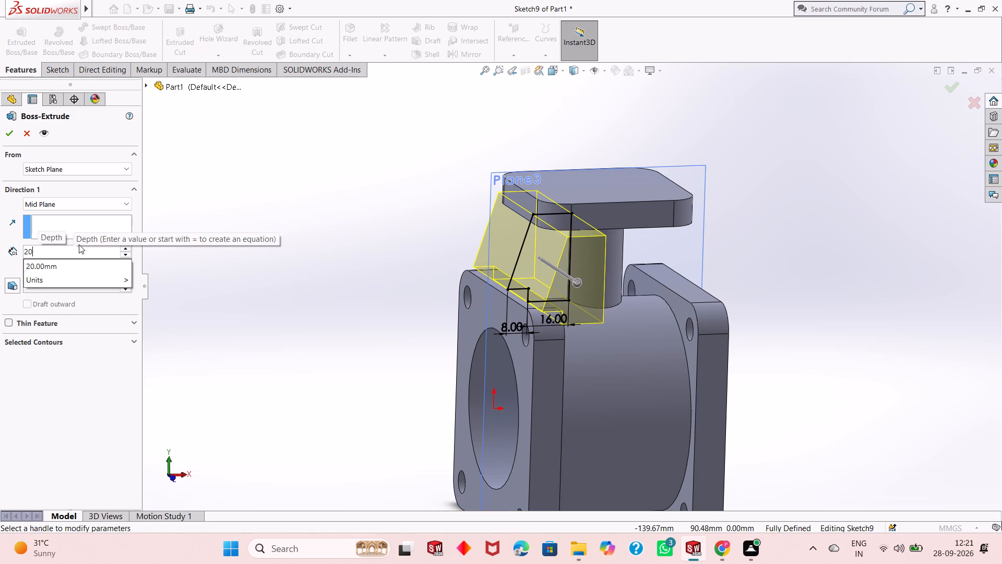
pyautogui.press('Return')
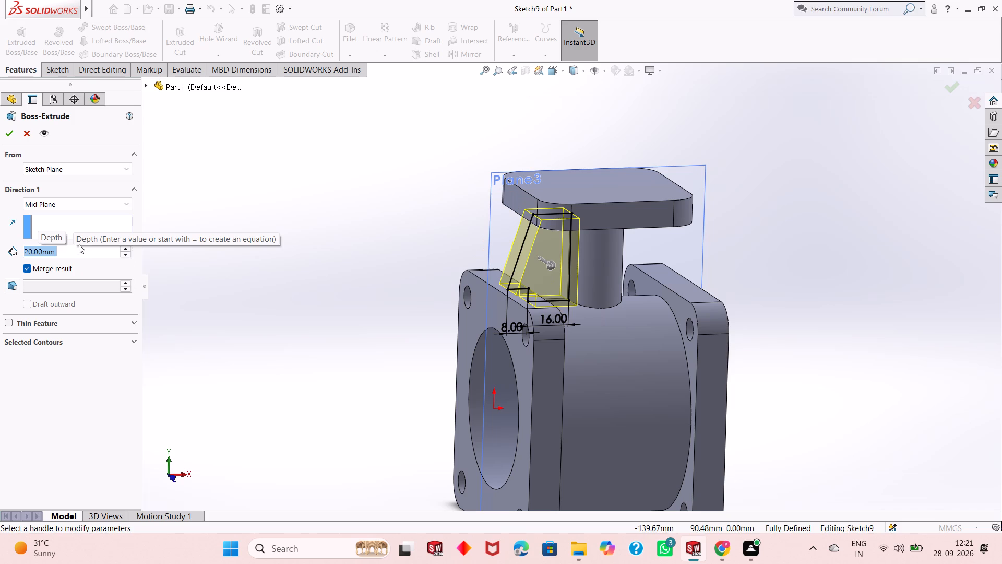
# Examine the web's extrusion preview from several angles where it meets the column, cylinder and flanges.
pyautogui.moveTo(434, 264); pyautogui.dragTo(362, 286, button='middle')
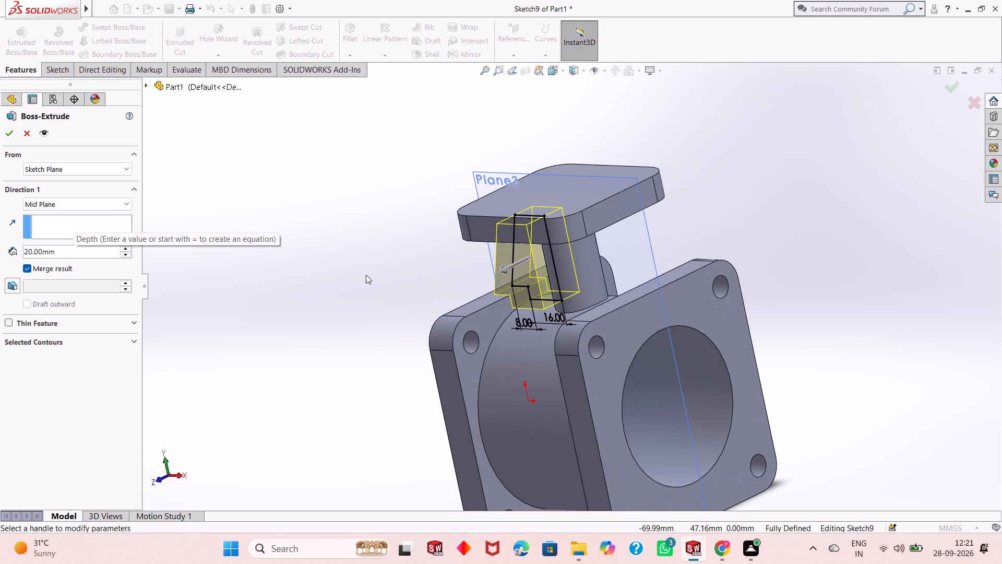
pyautogui.scroll(-1, 366, 274)
pyautogui.scroll(-2, 514, 269)
pyautogui.scroll(1, 340, 290)
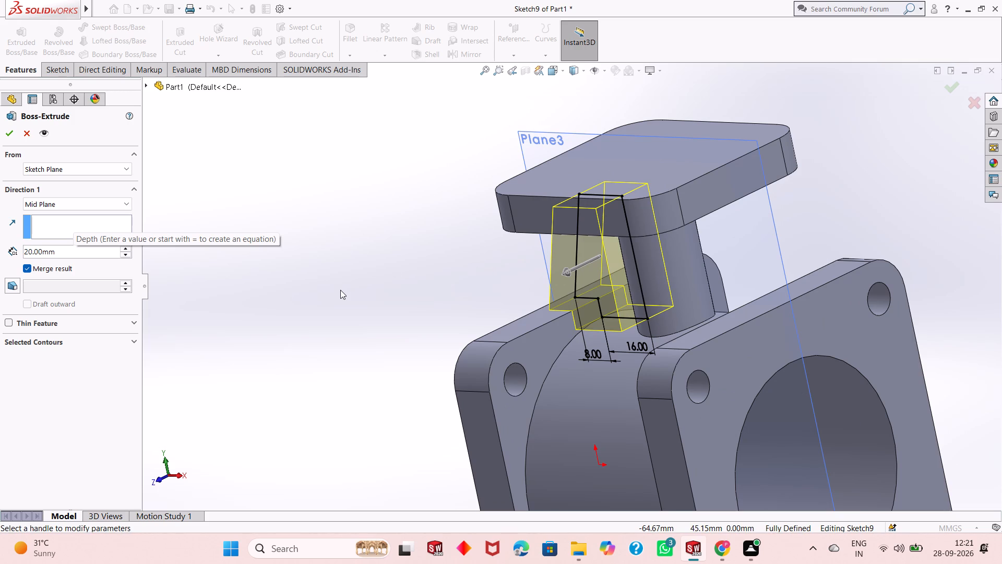
pyautogui.scroll(3, 430, 293)
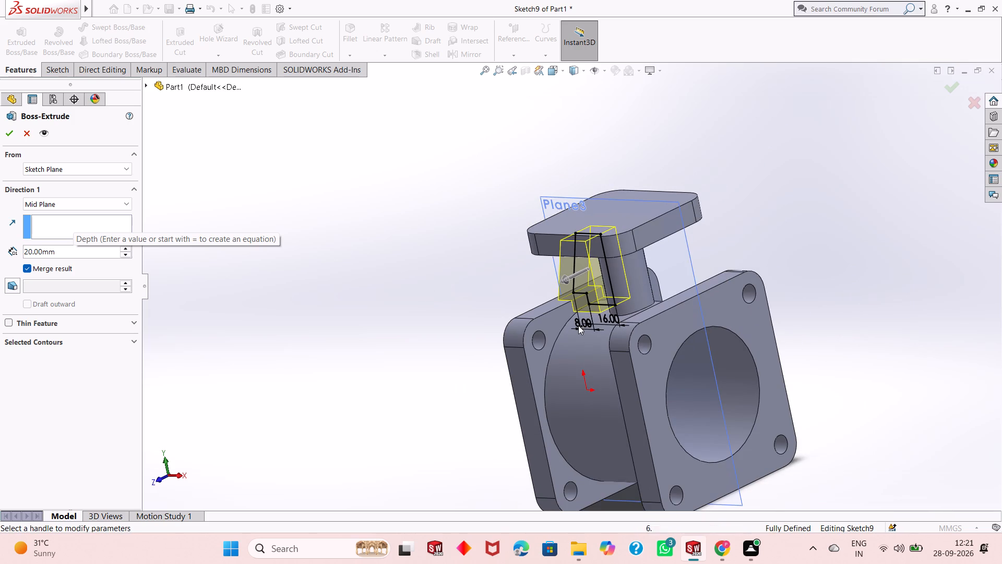
pyautogui.scroll(1, 560, 326)
pyautogui.scroll(-1, 632, 325)
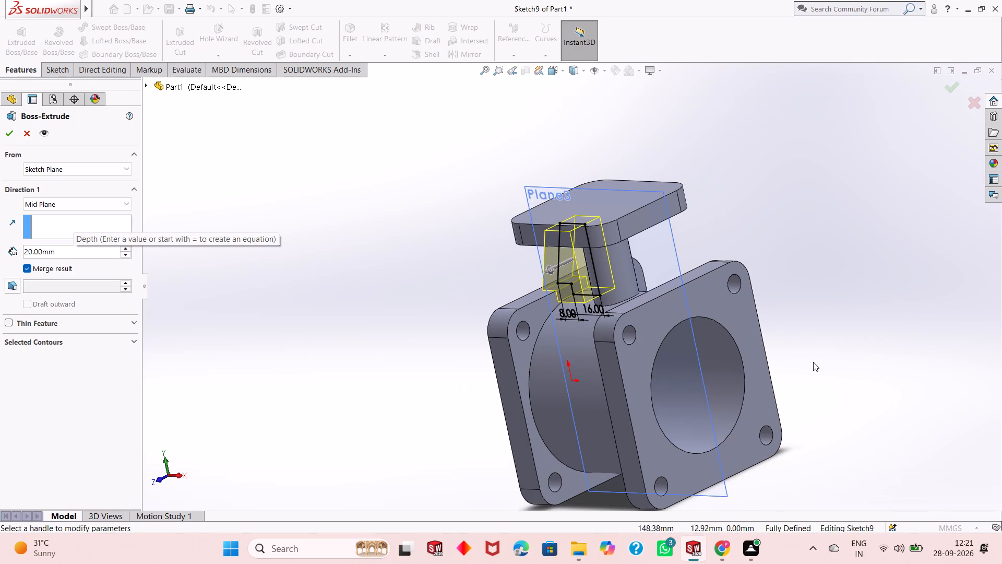
pyautogui.scroll(-1, 642, 329)
pyautogui.scroll(1, 642, 329)
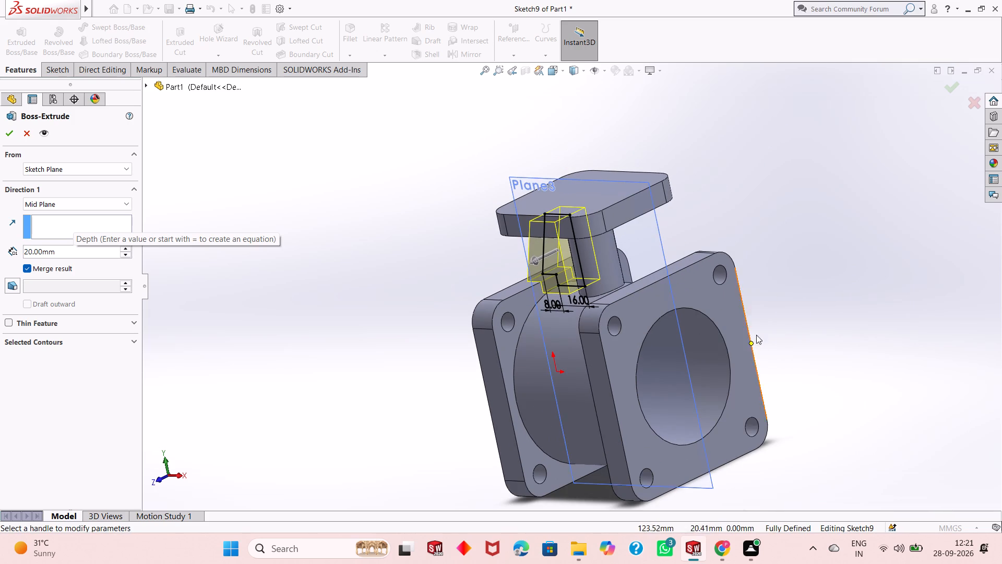
pyautogui.moveTo(768, 331); pyautogui.dragTo(803, 330, button='middle')
pyautogui.scroll(-2, 621, 269)
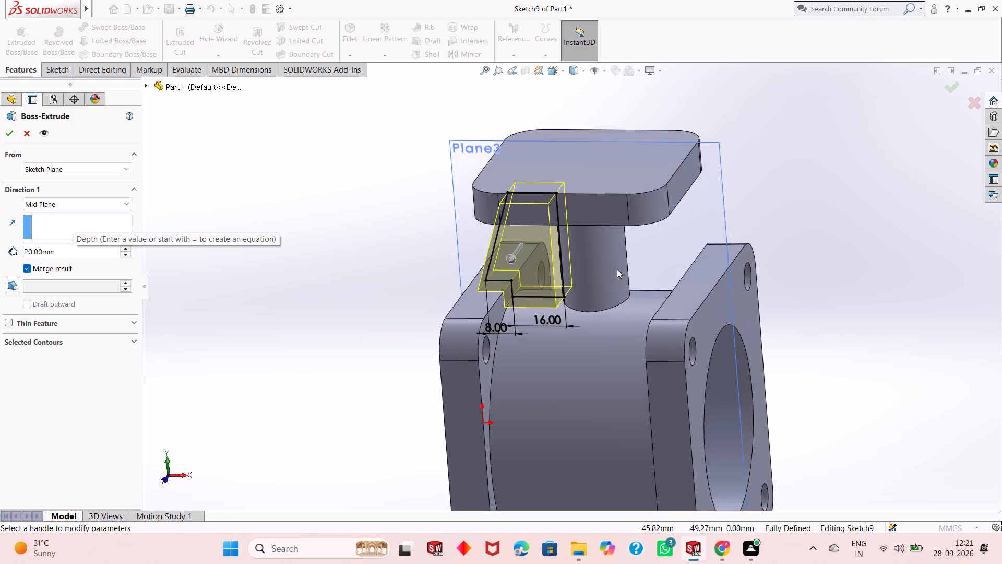
pyautogui.scroll(-4, 617, 269)
pyautogui.moveTo(940, 308); pyautogui.dragTo(927, 306, button='middle')
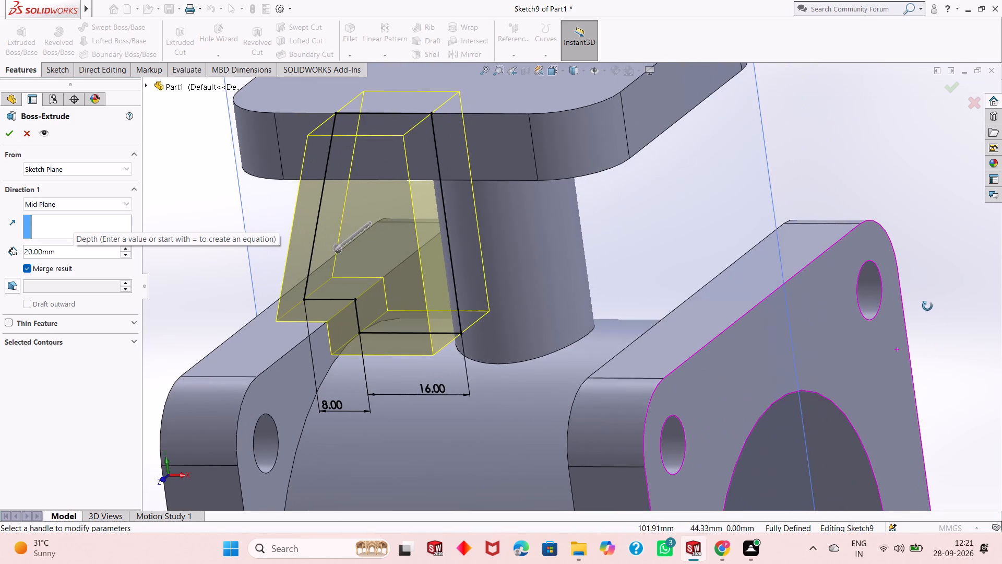
pyautogui.moveTo(927, 306); pyautogui.dragTo(922, 306, button='middle')
pyautogui.moveTo(908, 312); pyautogui.dragTo(902, 320, button='middle')
pyautogui.scroll(1, 493, 330)
pyautogui.moveTo(474, 338); pyautogui.dragTo(451, 357, button='middle')
pyautogui.scroll(-2, 461, 344)
pyautogui.scroll(4, 485, 320)
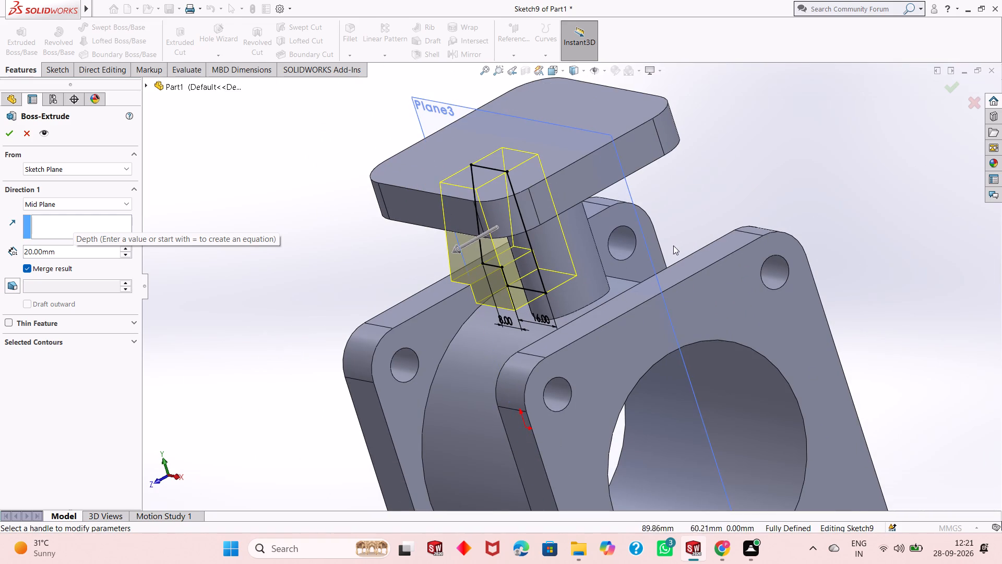
pyautogui.moveTo(711, 214); pyautogui.dragTo(733, 205, button='middle')
pyautogui.scroll(1, 572, 282)
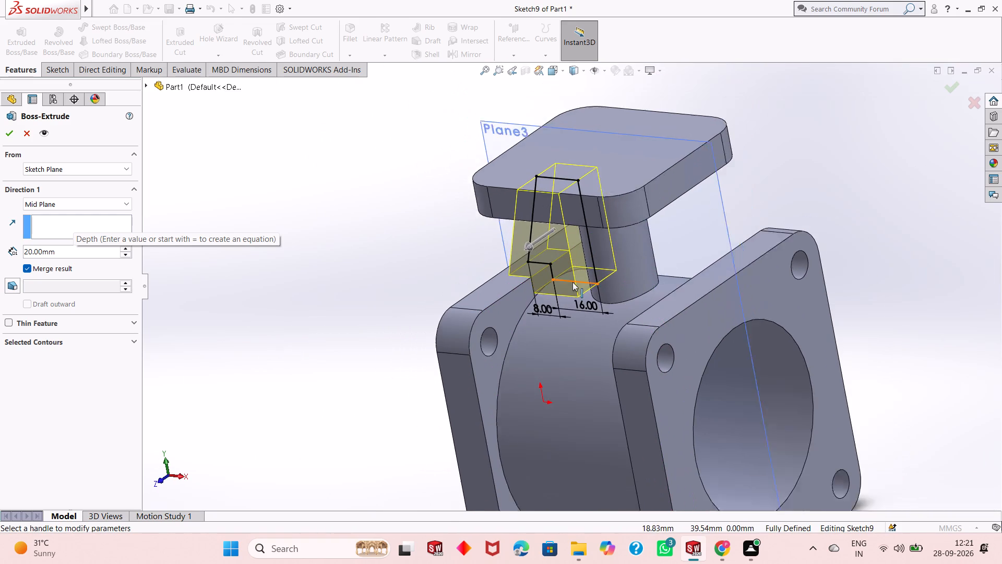
pyautogui.scroll(1, 572, 282)
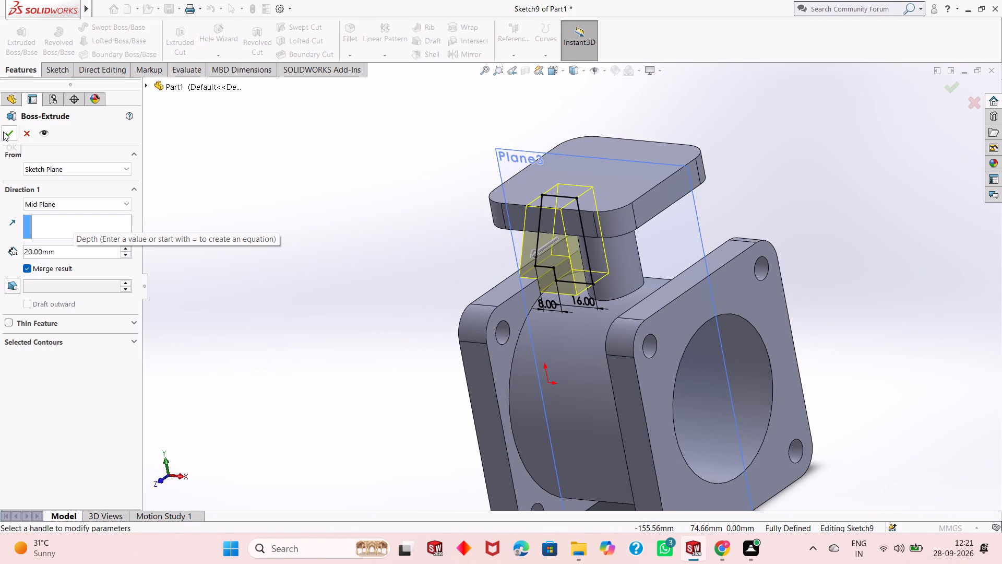
# Create the 20 mm mid-plane web extrusion as a separate body, with Merge result turned off.
pyautogui.click(3, 132)
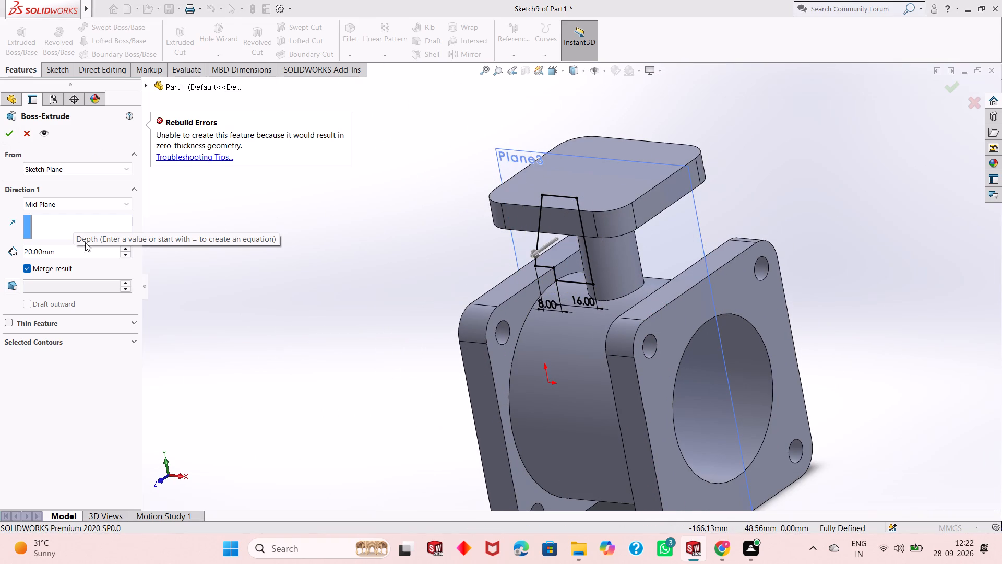
pyautogui.click(29, 268)
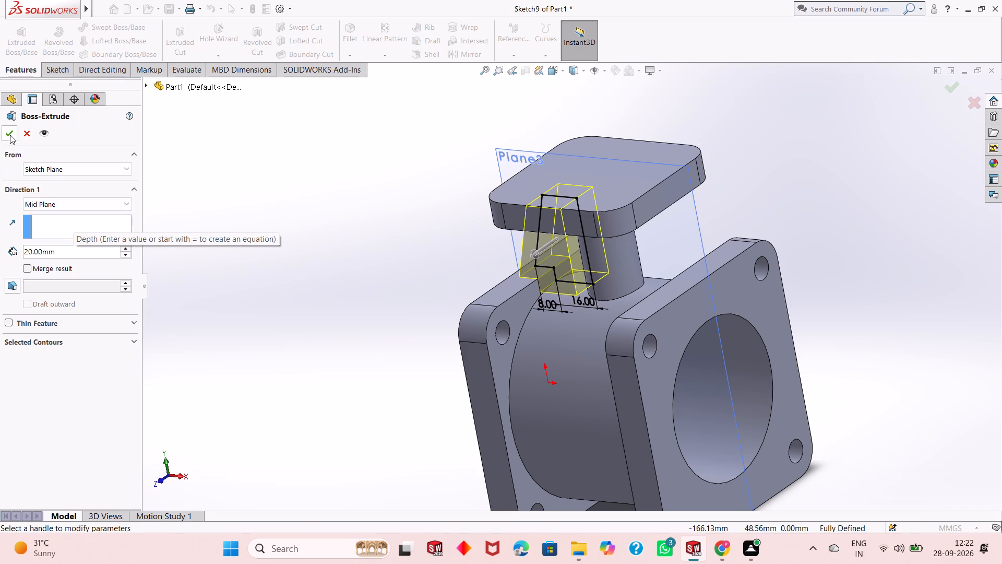
pyautogui.click(10, 135)
pyautogui.scroll(1, 448, 277)
pyautogui.scroll(-3, 675, 230)
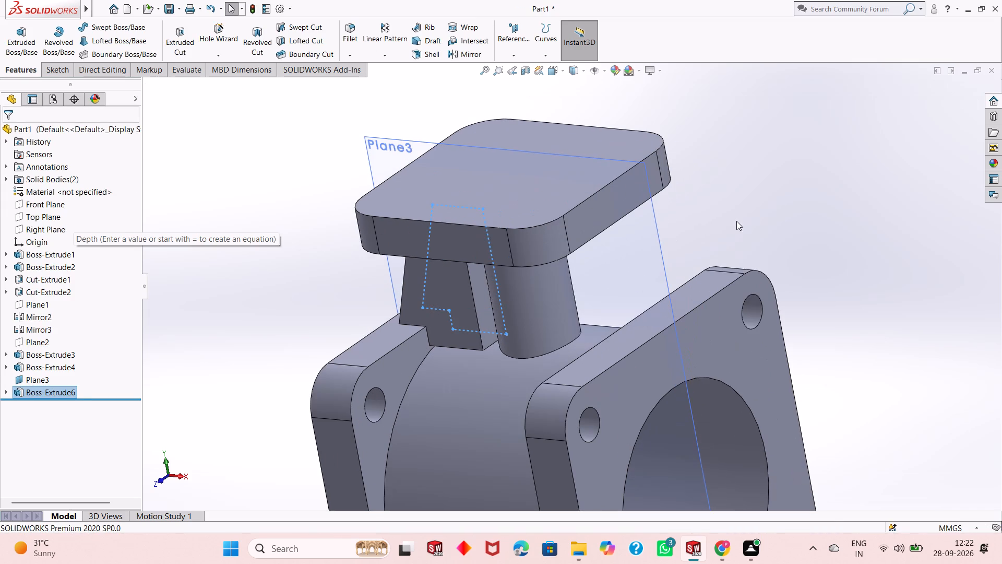
# Examine the extruded web from above and below where it meets the column, top flange, cylinder and end flange.
pyautogui.click(747, 214)
pyautogui.moveTo(532, 312); pyautogui.dragTo(549, 271, button='middle')
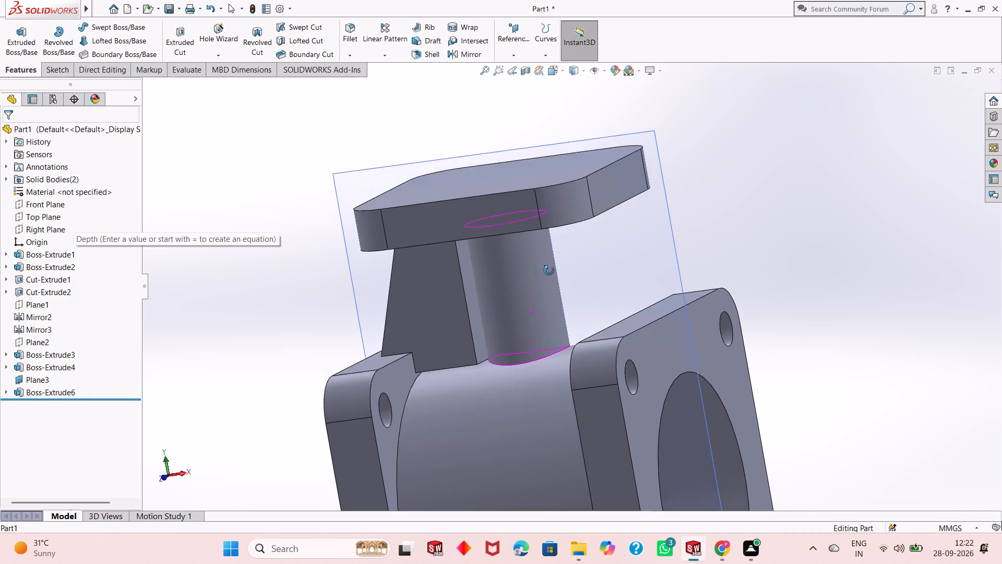
pyautogui.moveTo(549, 271); pyautogui.dragTo(559, 226, button='middle')
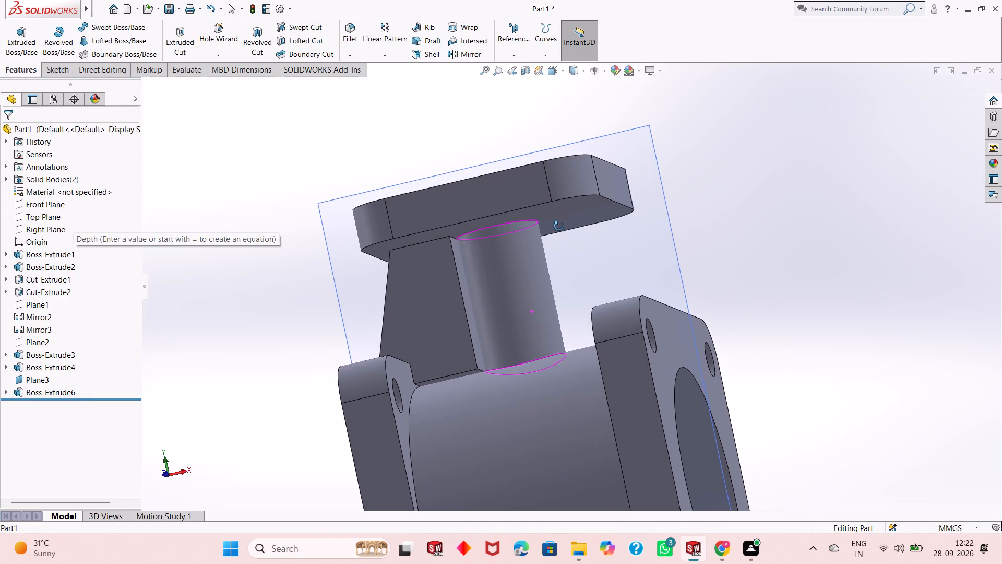
pyautogui.moveTo(559, 226); pyautogui.dragTo(559, 234, button='middle')
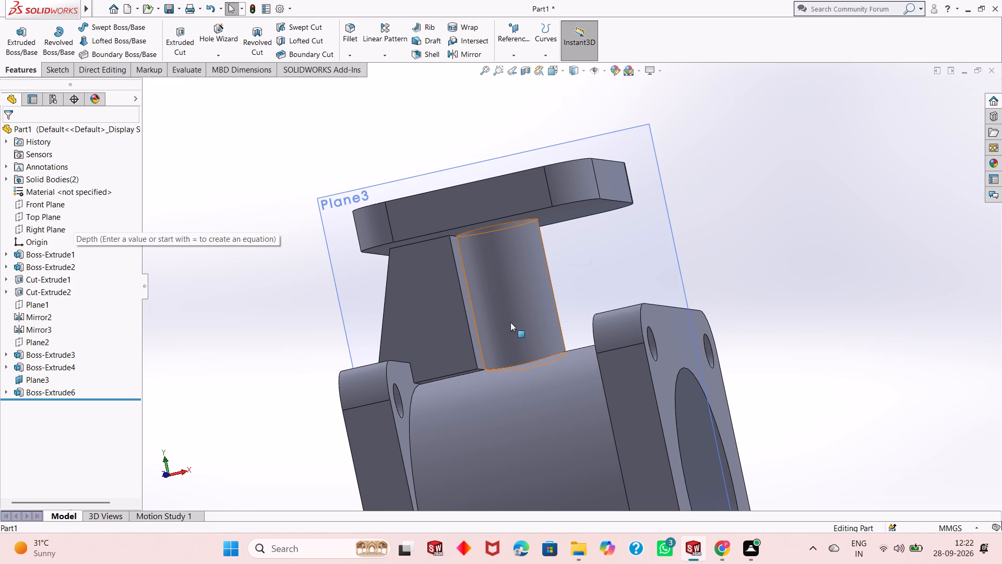
pyautogui.moveTo(510, 324); pyautogui.dragTo(521, 351, button='middle')
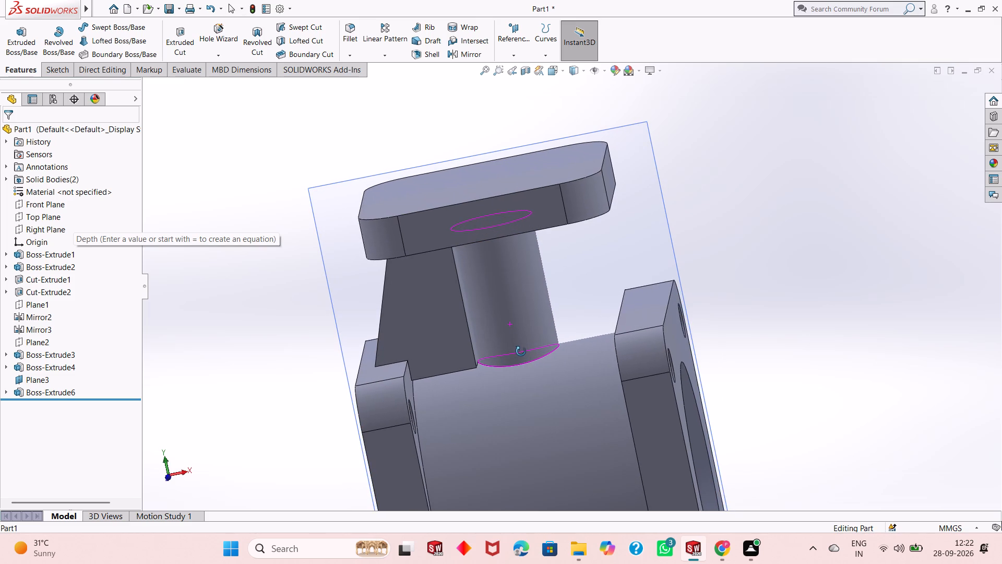
pyautogui.moveTo(521, 351); pyautogui.dragTo(522, 300, button='middle')
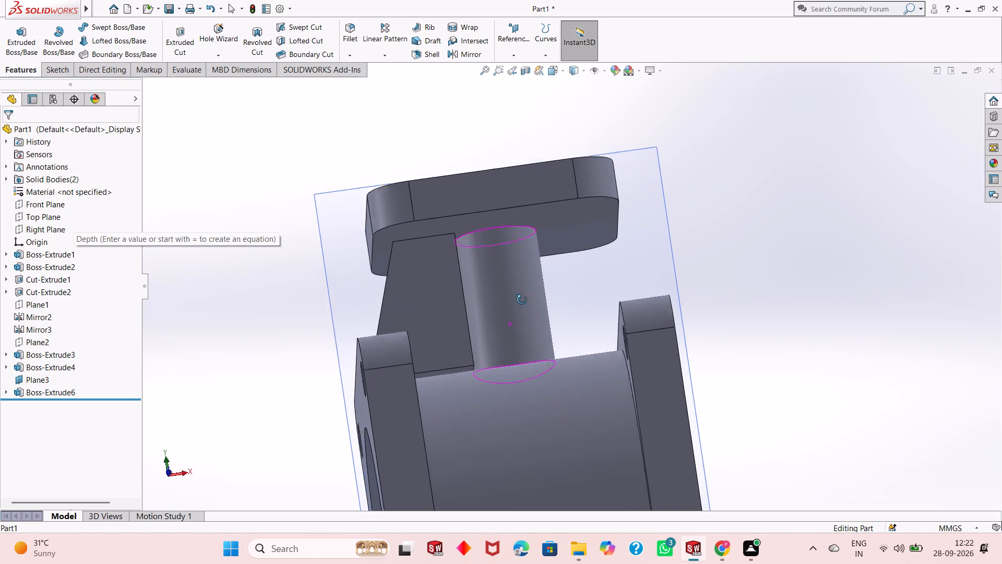
pyautogui.moveTo(522, 300); pyautogui.dragTo(522, 359, button='middle')
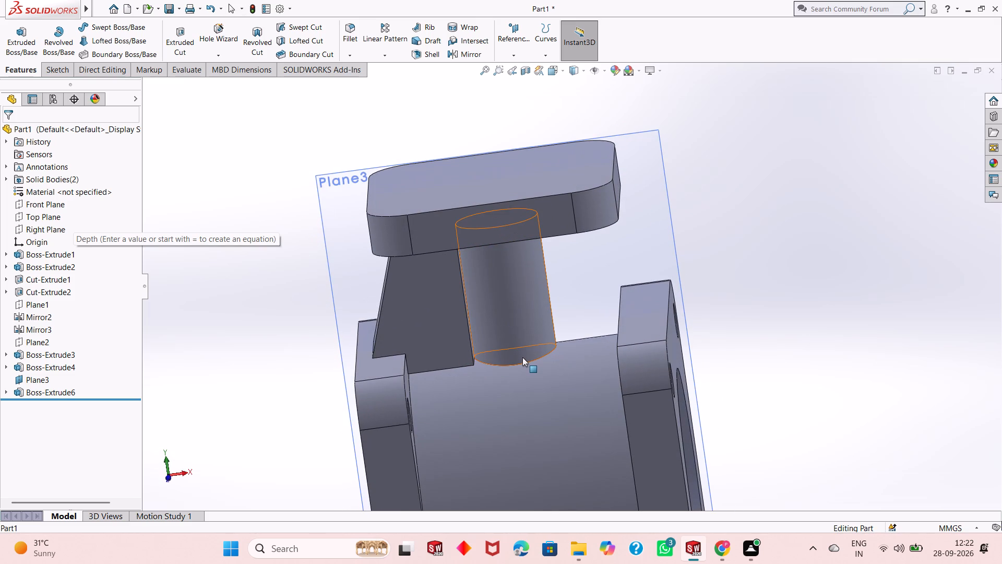
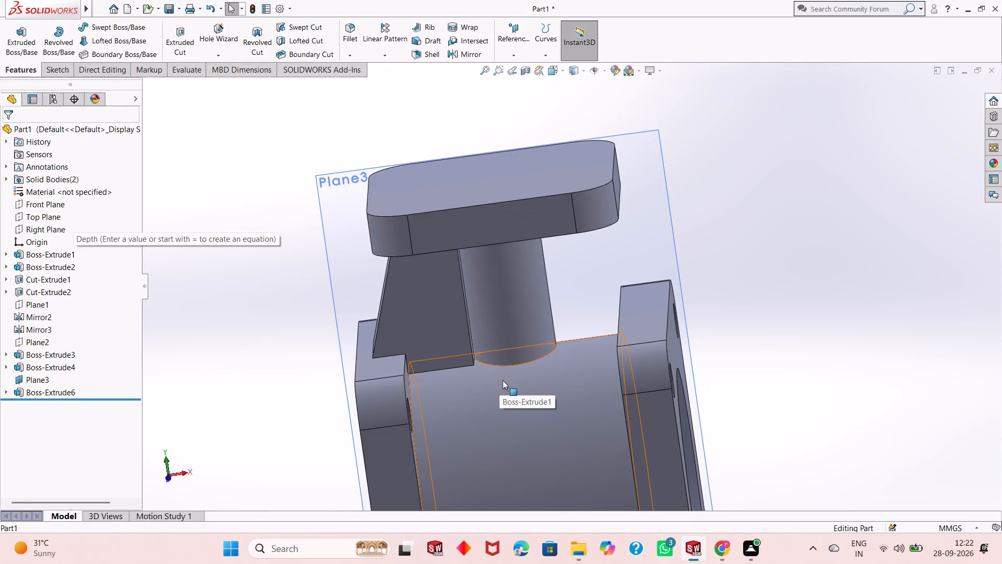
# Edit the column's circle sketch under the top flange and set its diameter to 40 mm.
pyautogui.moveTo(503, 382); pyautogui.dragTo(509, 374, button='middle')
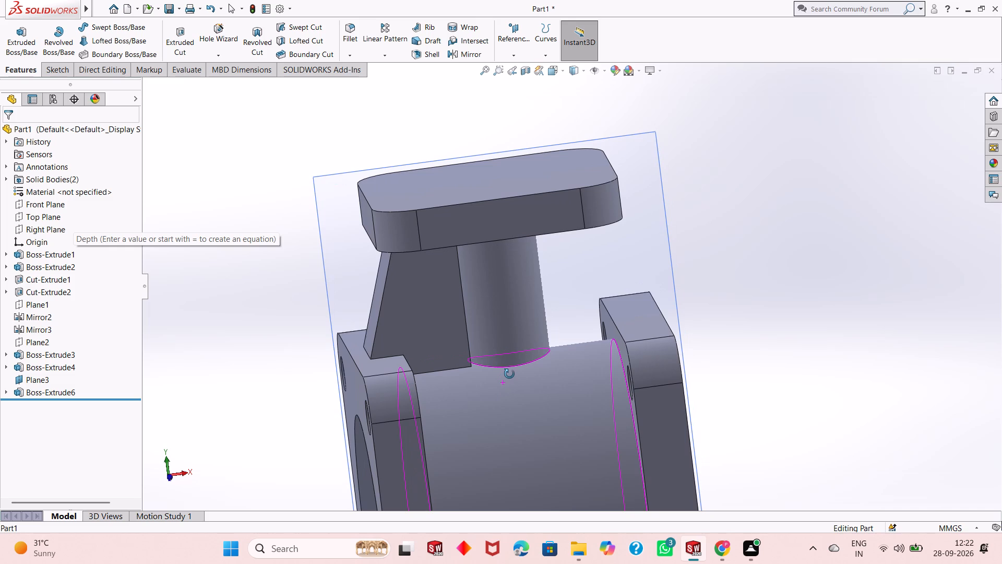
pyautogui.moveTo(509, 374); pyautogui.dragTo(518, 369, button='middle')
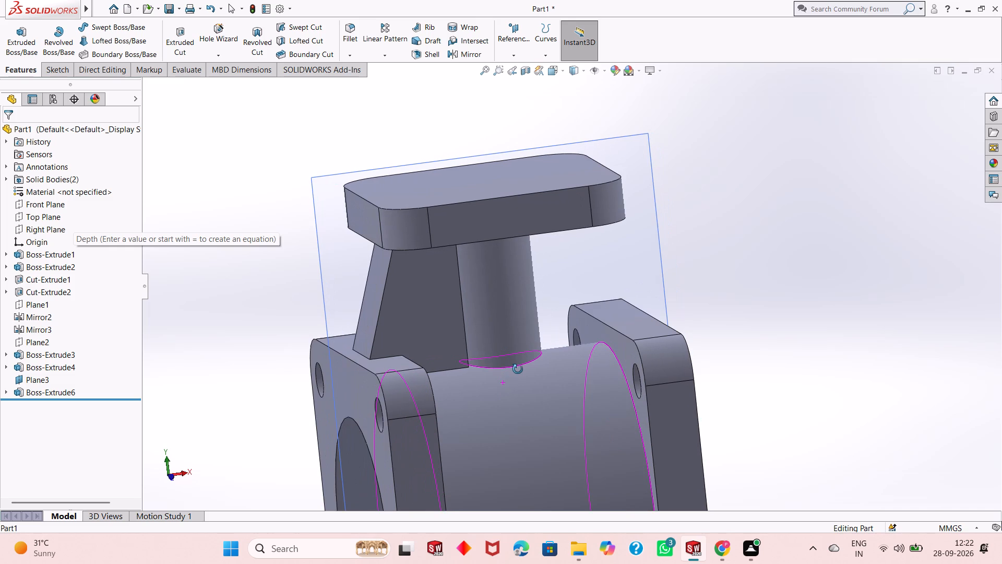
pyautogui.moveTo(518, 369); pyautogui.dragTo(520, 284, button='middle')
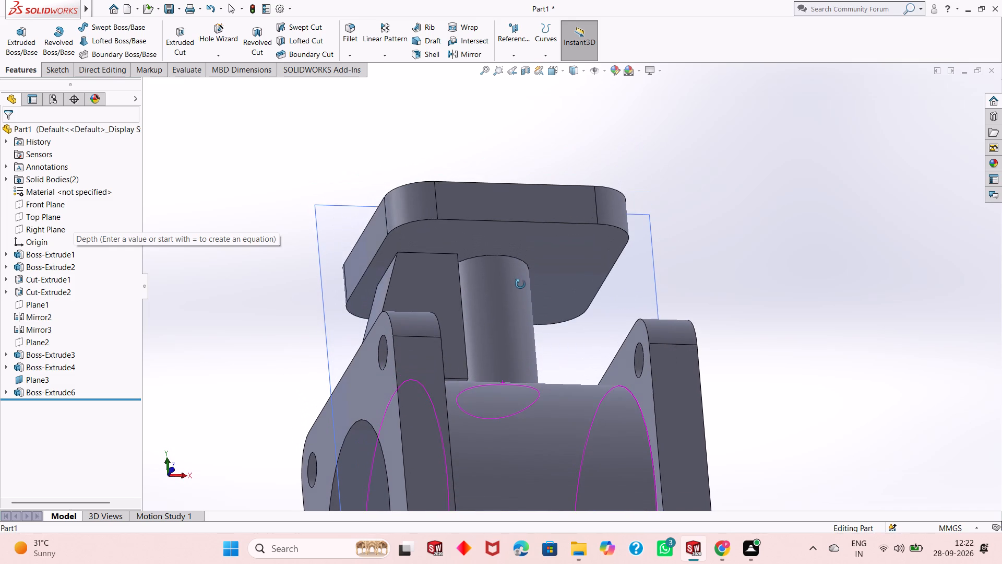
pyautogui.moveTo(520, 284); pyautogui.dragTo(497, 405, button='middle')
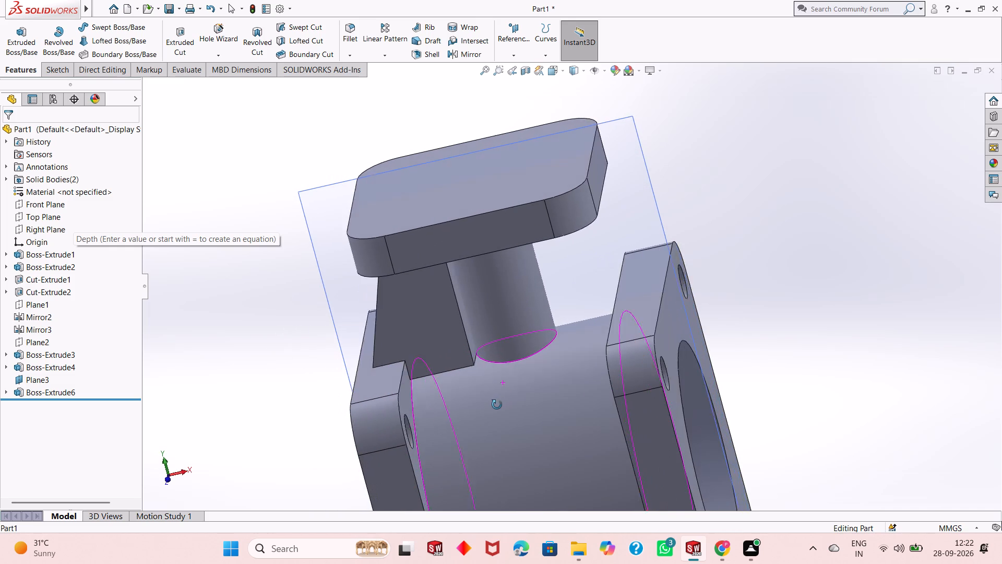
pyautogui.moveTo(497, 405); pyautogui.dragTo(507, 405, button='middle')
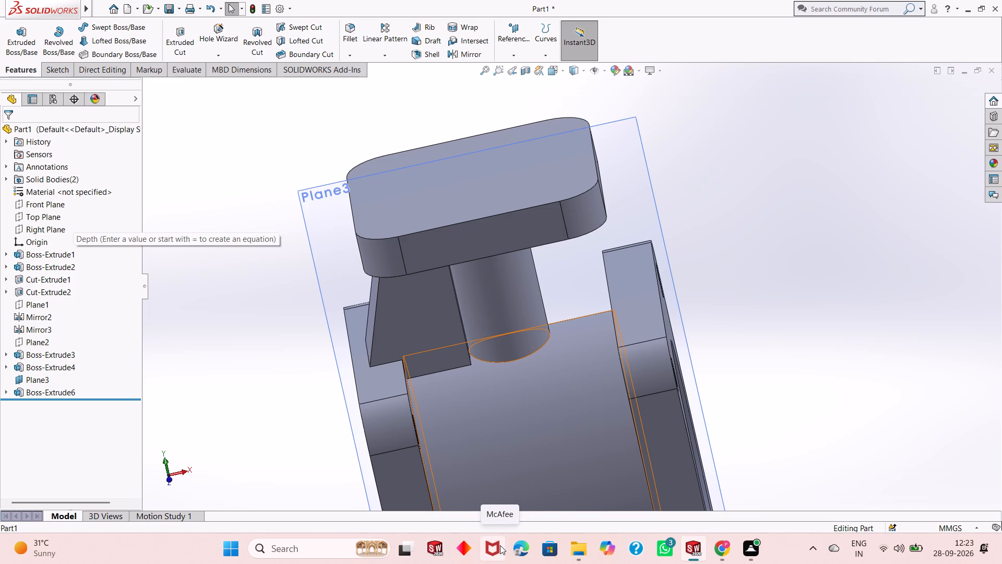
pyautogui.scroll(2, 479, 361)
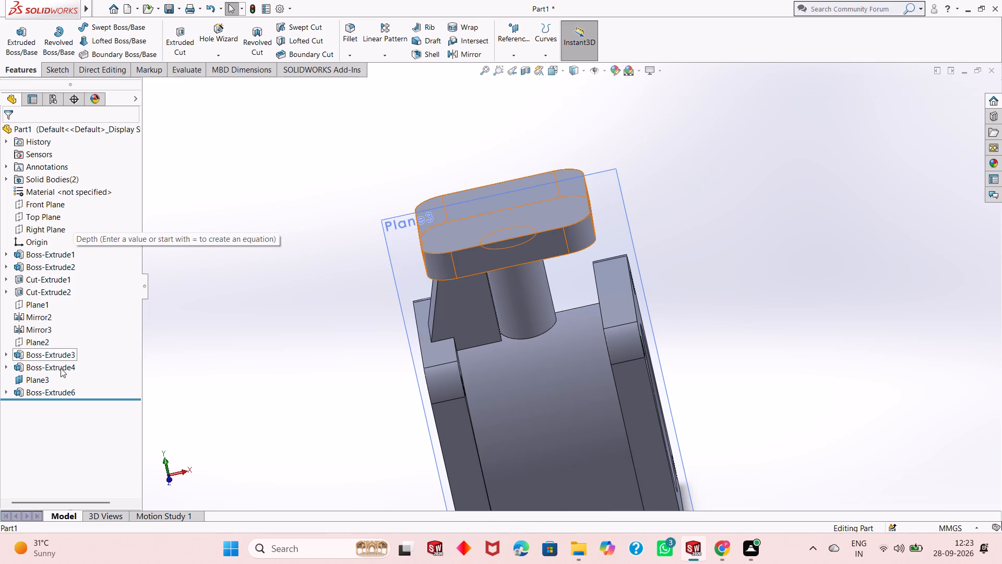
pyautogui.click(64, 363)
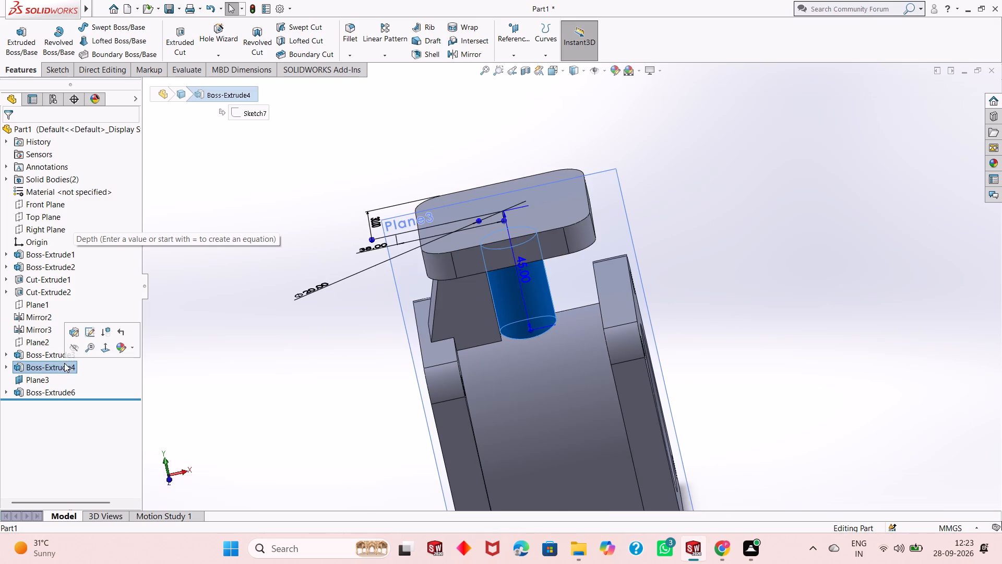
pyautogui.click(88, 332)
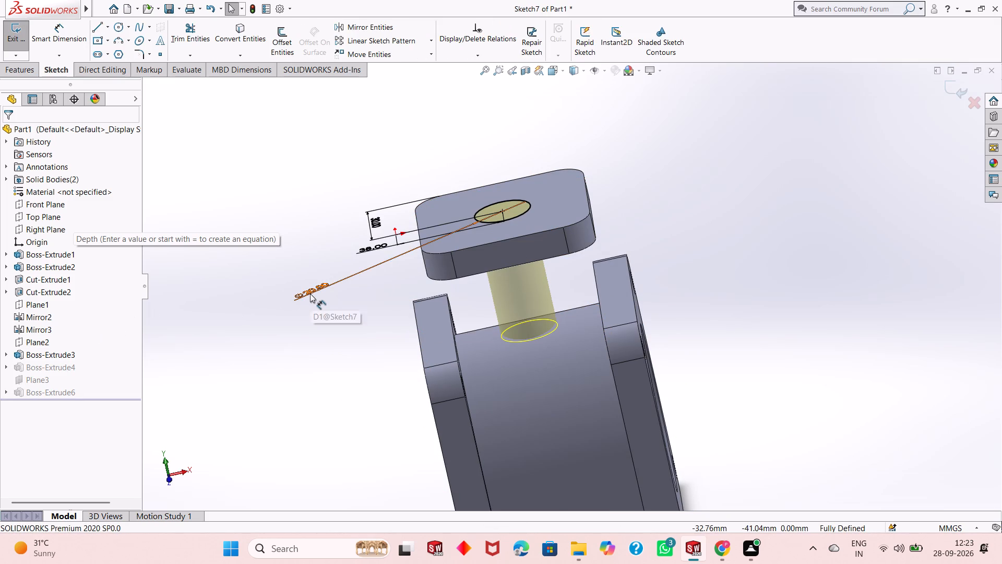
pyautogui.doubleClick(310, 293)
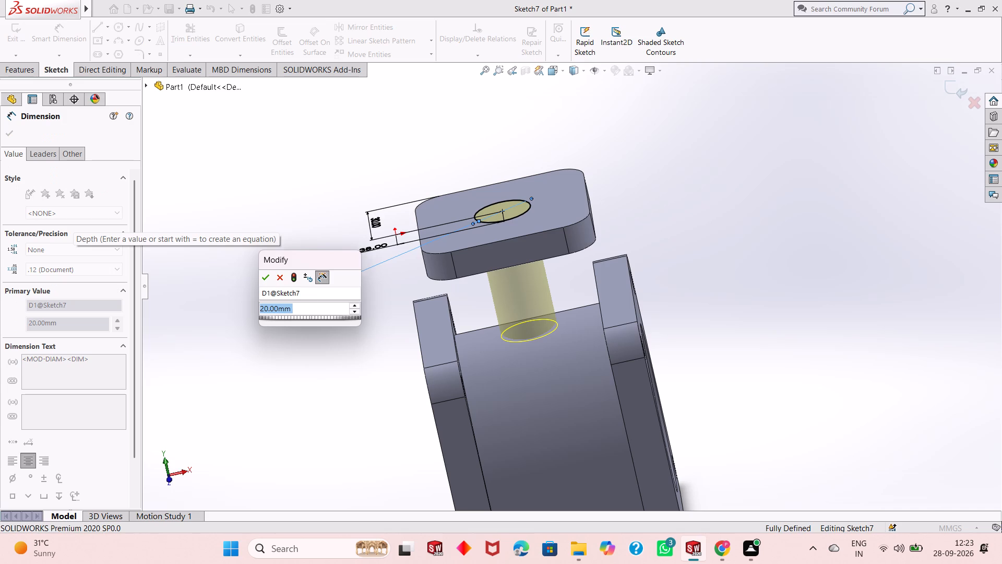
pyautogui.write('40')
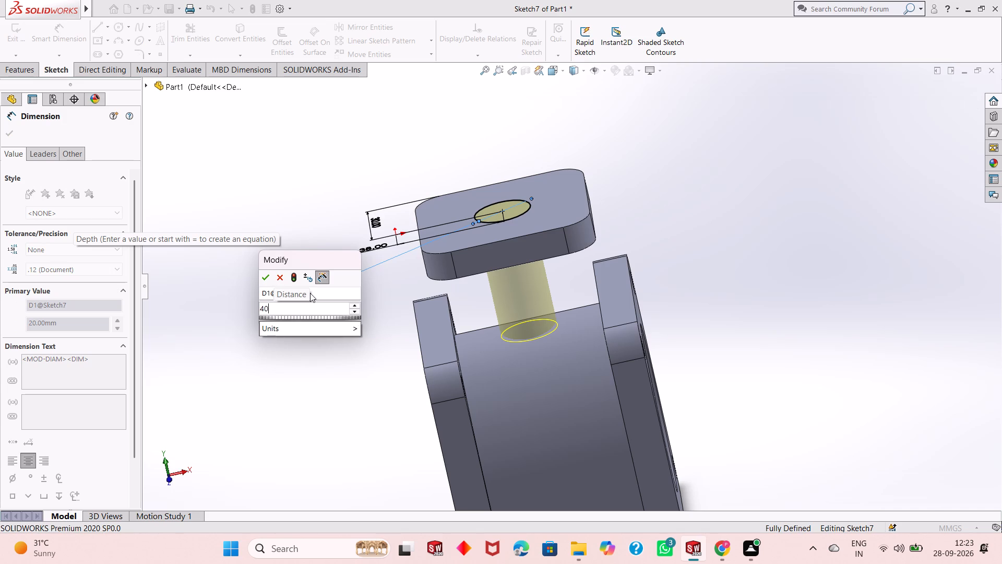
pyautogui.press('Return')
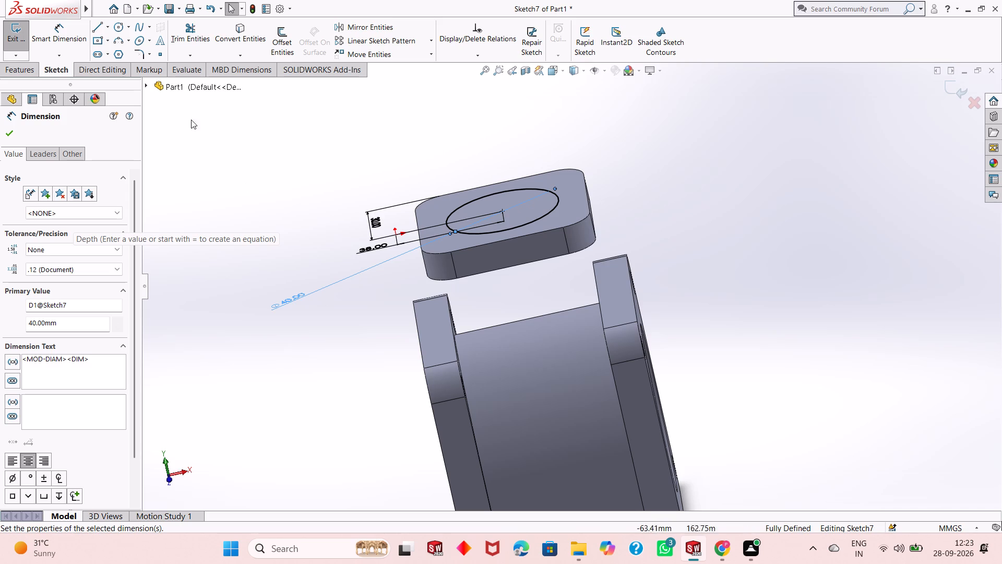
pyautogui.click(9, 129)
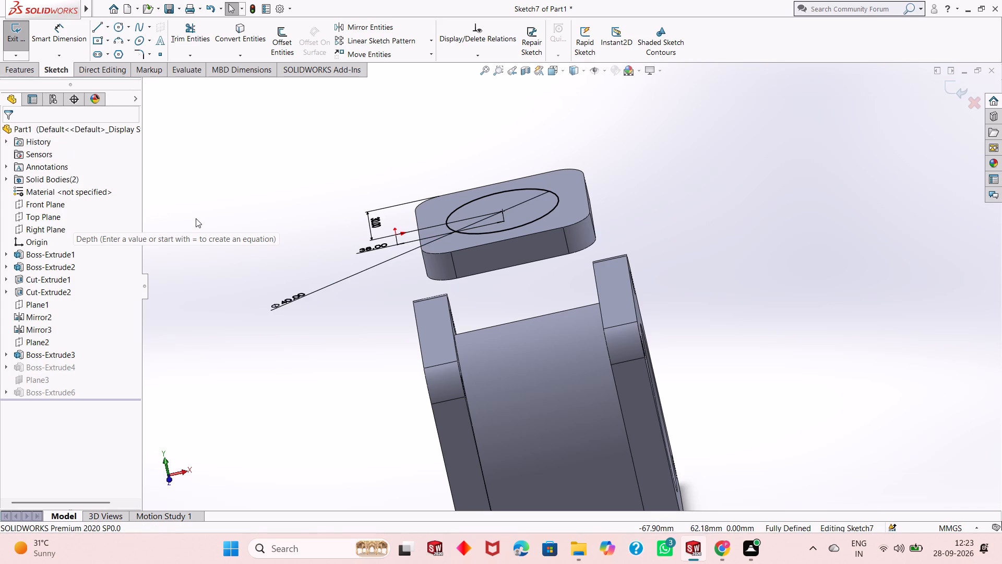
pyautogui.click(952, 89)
# Examine the 40 mm column where it meets the web, top flange and main cylinder.
pyautogui.scroll(-1, 503, 294)
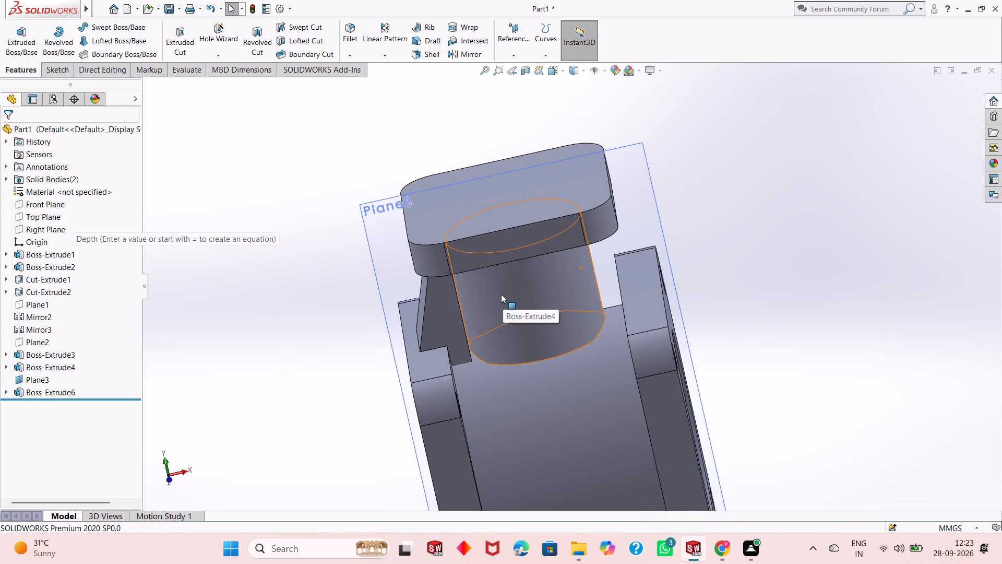
pyautogui.moveTo(501, 296); pyautogui.dragTo(495, 267, button='middle')
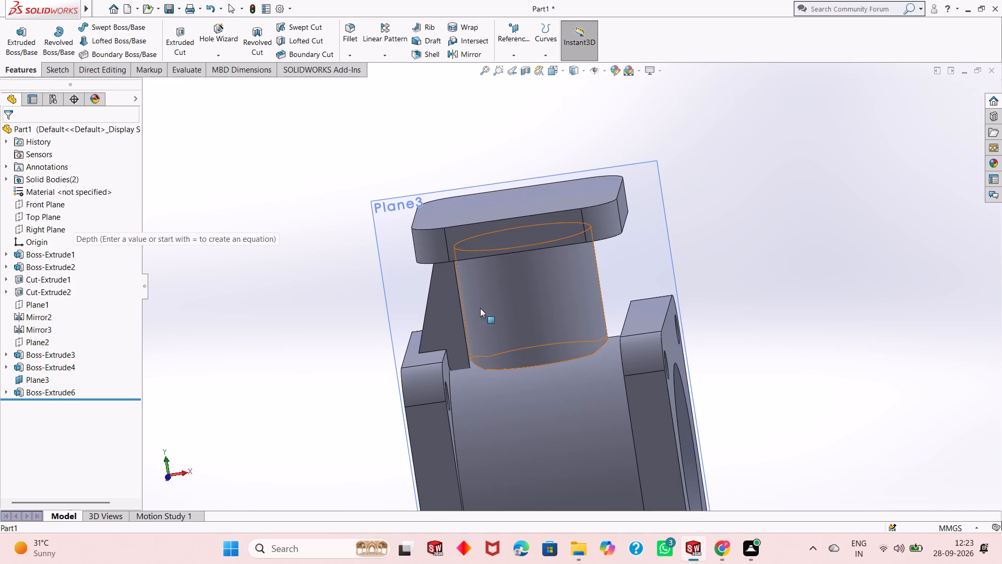
pyautogui.scroll(-3, 463, 360)
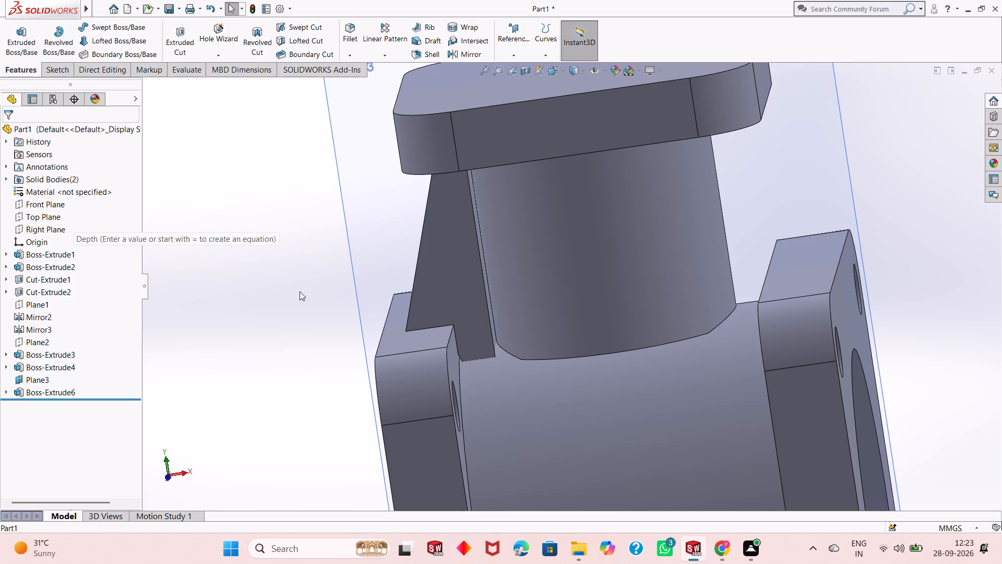
pyautogui.scroll(-1, 316, 288)
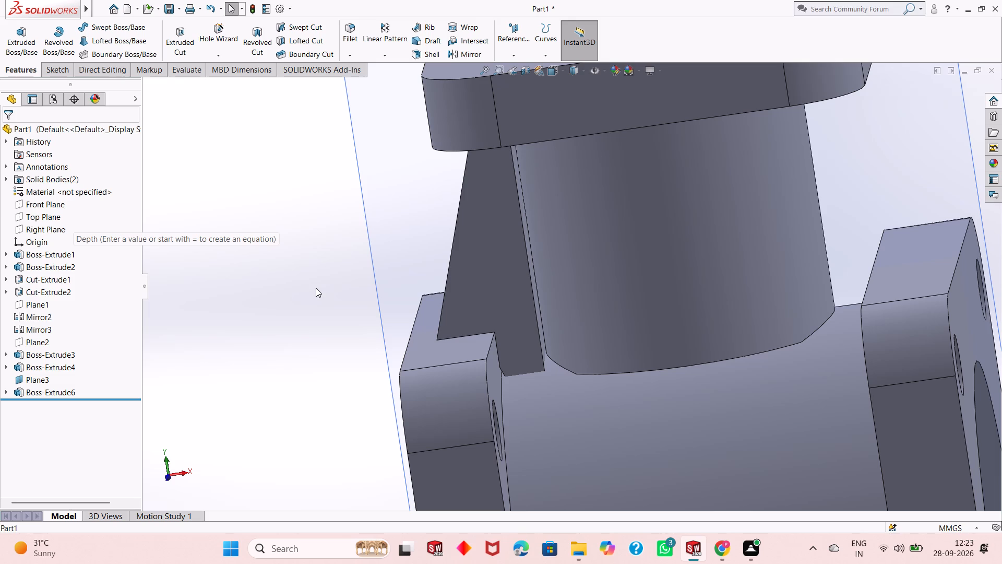
pyautogui.scroll(1, 485, 291)
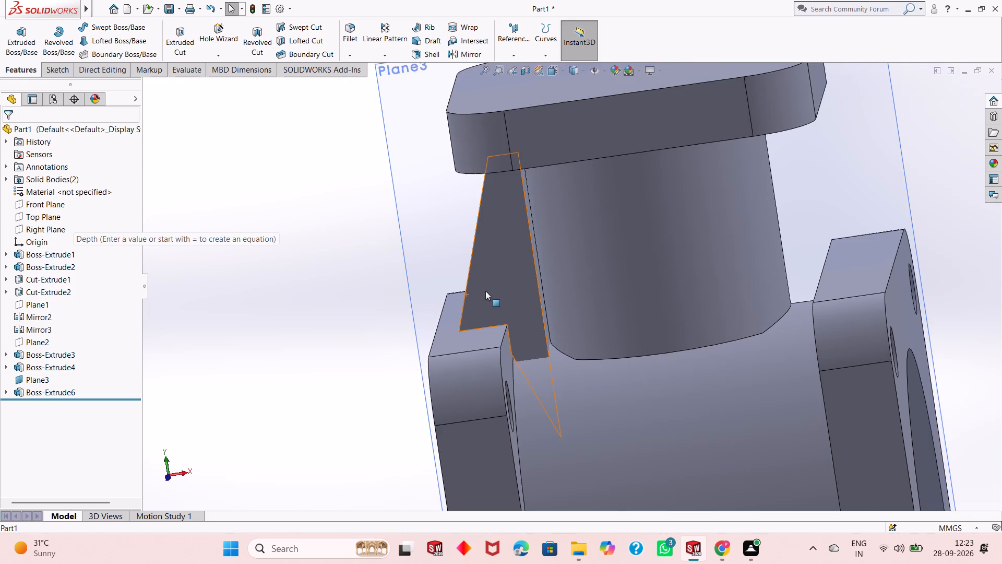
pyautogui.scroll(2, 485, 291)
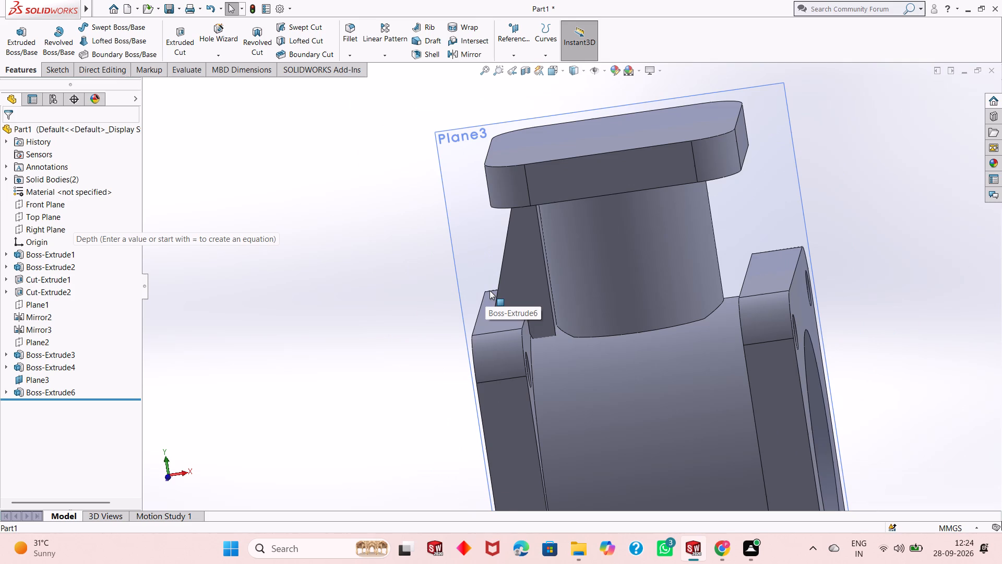
pyautogui.scroll(1, 490, 290)
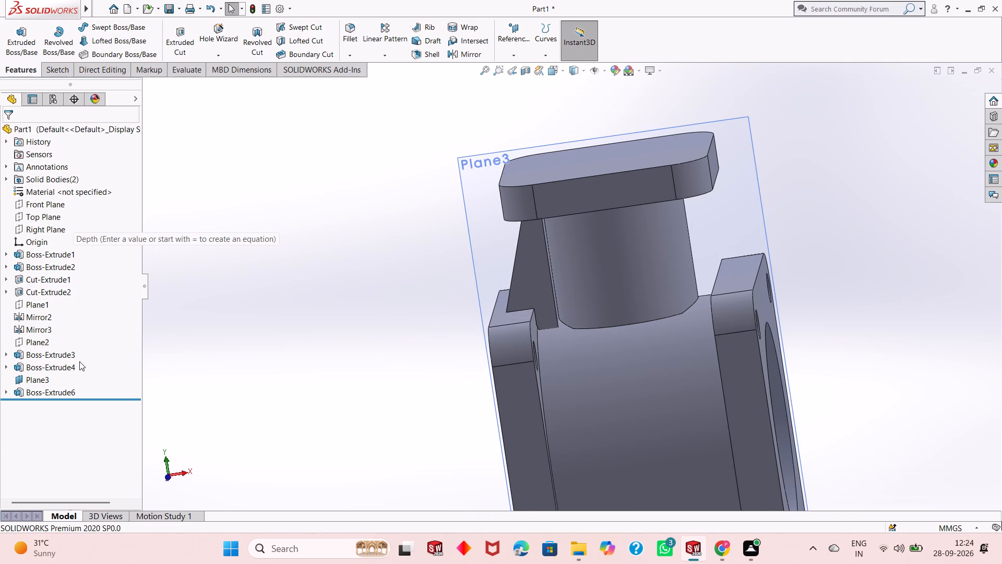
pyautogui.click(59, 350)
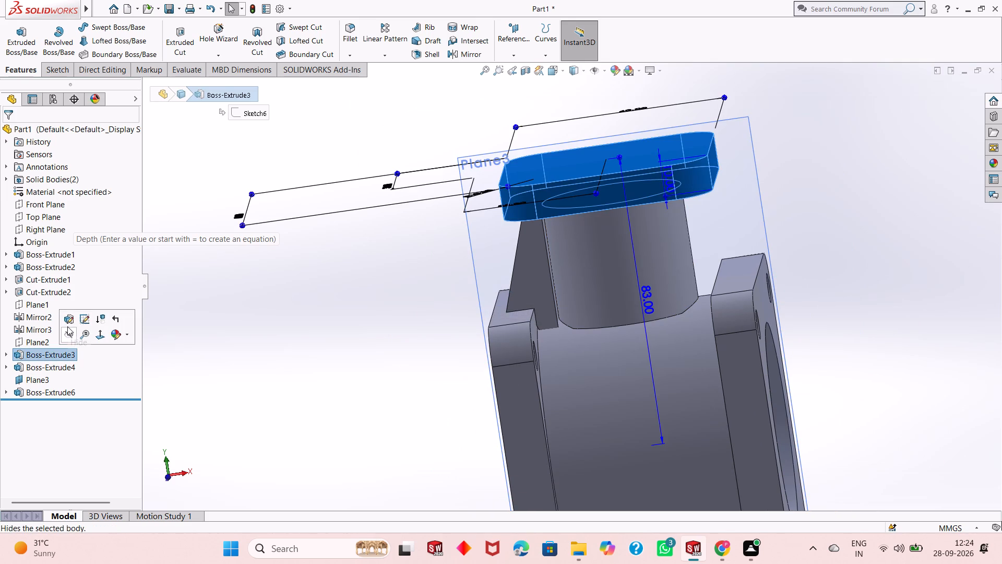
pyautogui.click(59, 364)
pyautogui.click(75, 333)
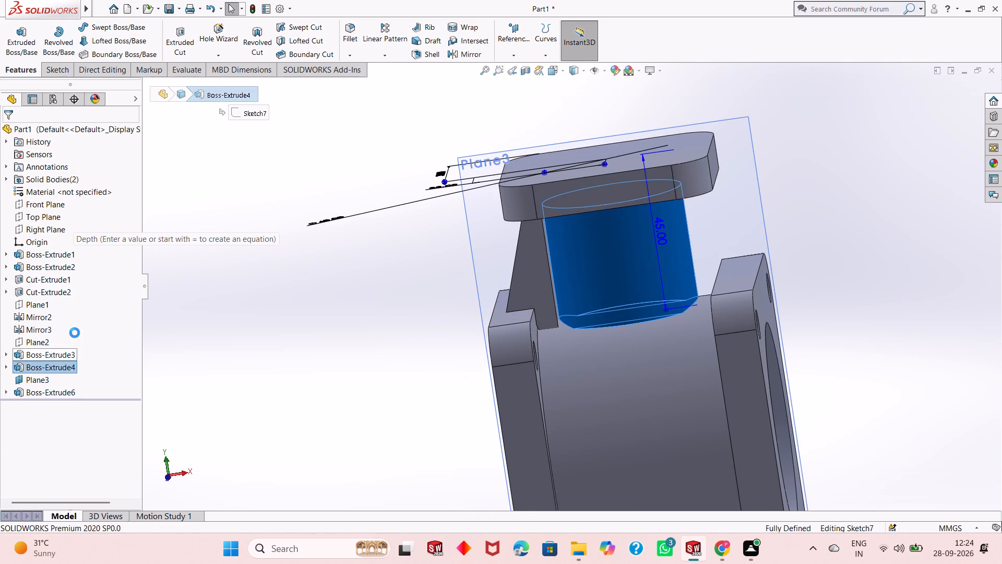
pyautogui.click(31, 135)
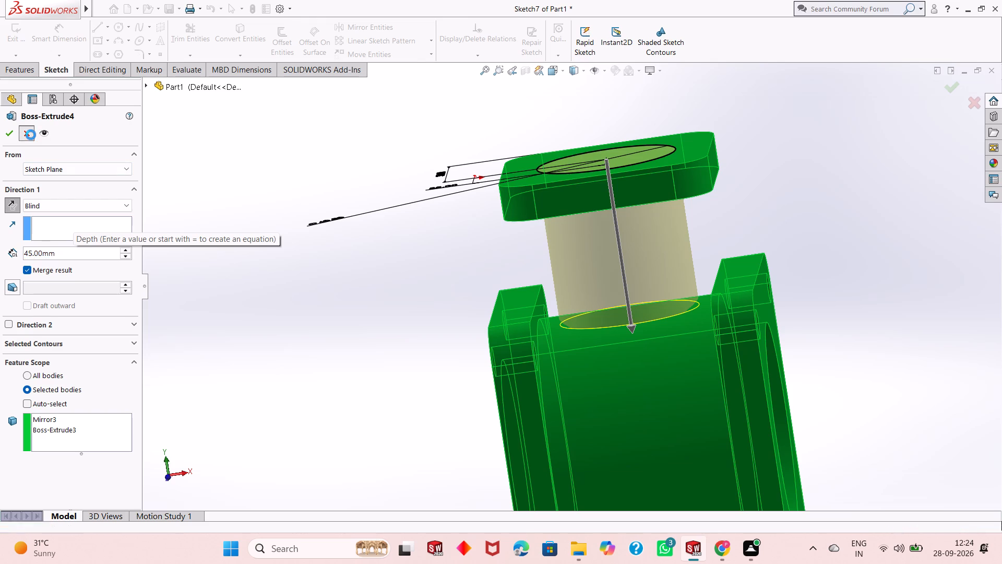
# Edit the column's circle sketch again and set its diameter to 30 mm.
pyautogui.click(67, 365)
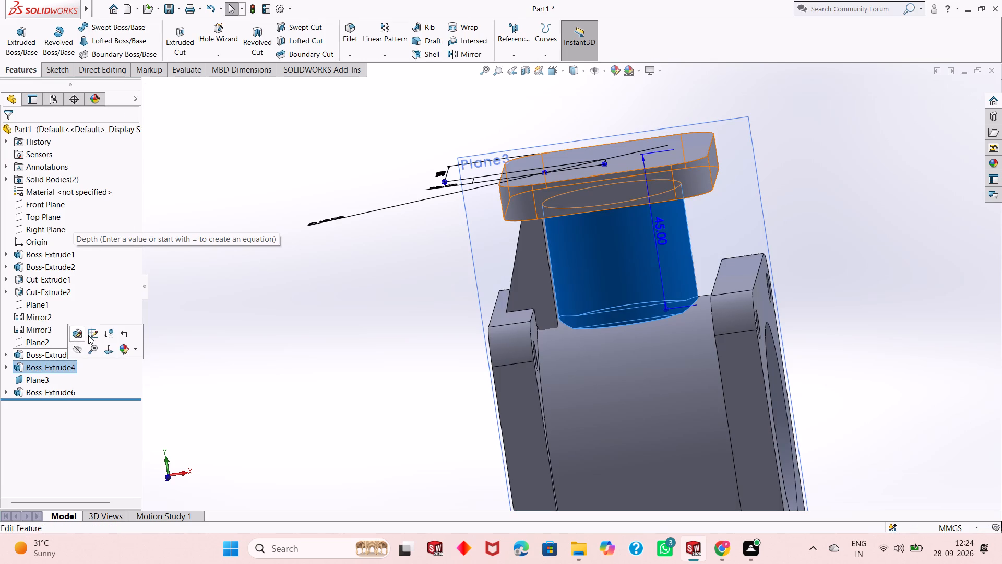
pyautogui.click(88, 335)
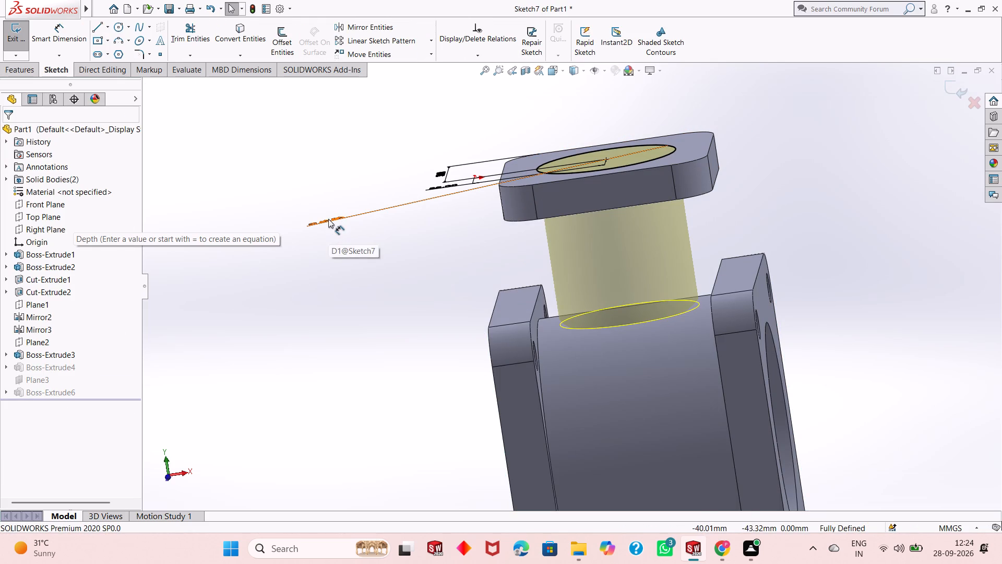
pyautogui.doubleClick(328, 219)
pyautogui.press('3')
pyautogui.press('Return')
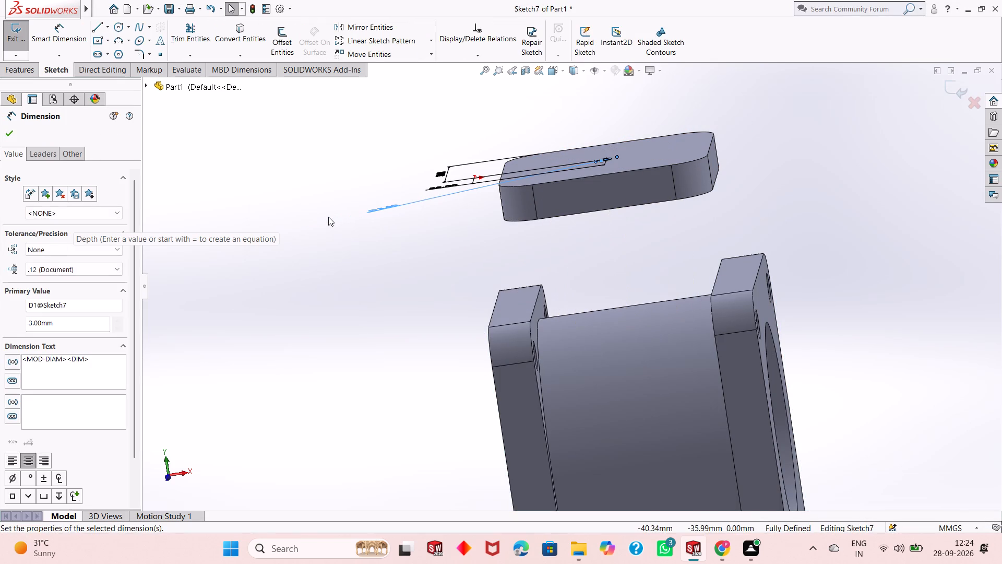
pyautogui.doubleClick(373, 213)
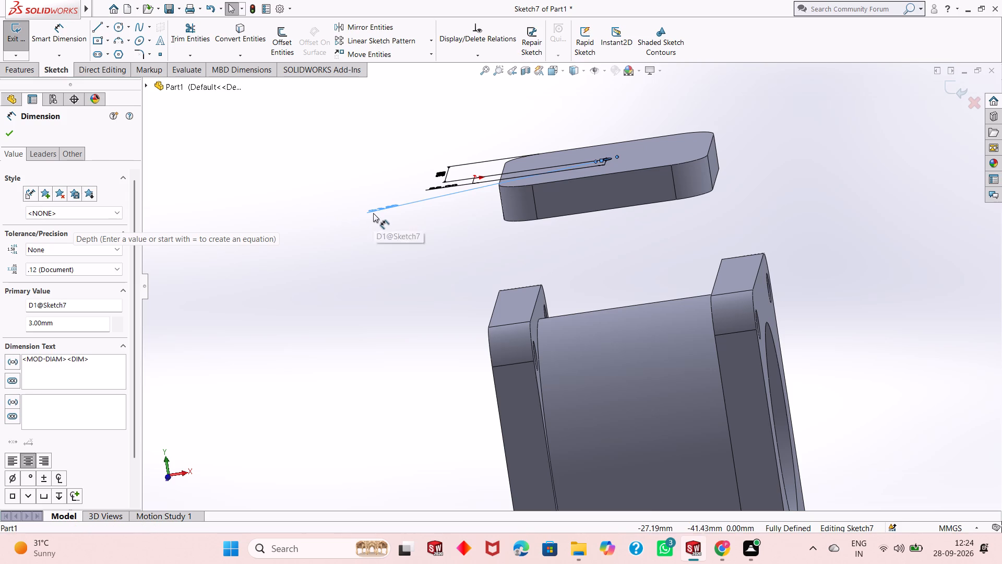
pyautogui.write('30')
pyautogui.press('Return')
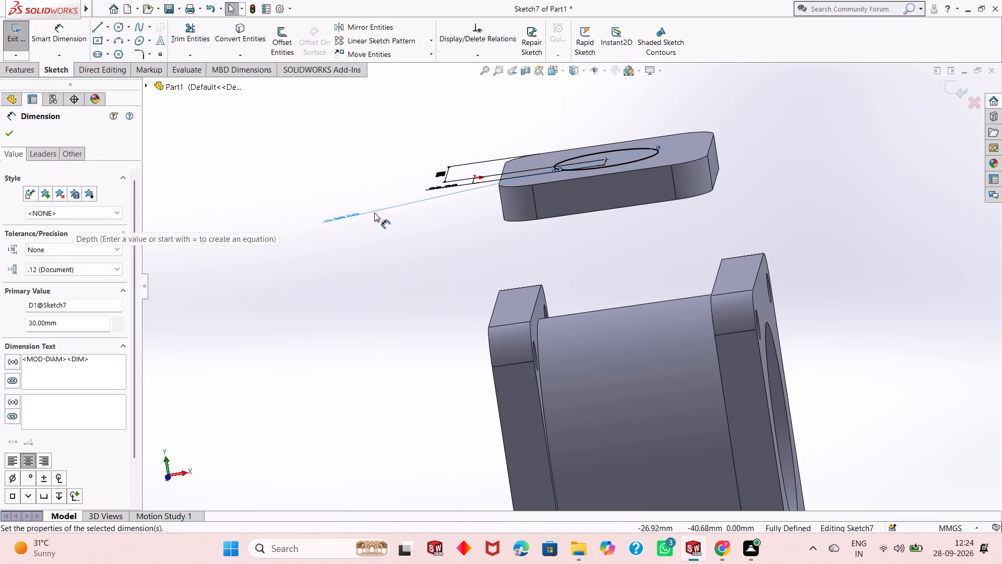
pyautogui.moveTo(380, 287); pyautogui.dragTo(383, 318, button='middle')
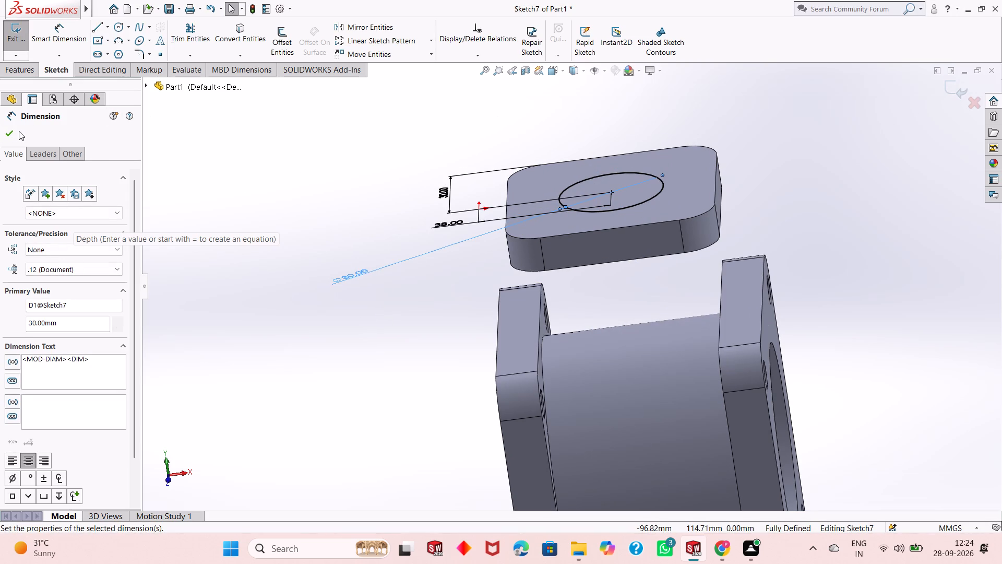
pyautogui.click(0, 134)
pyautogui.click(2, 136)
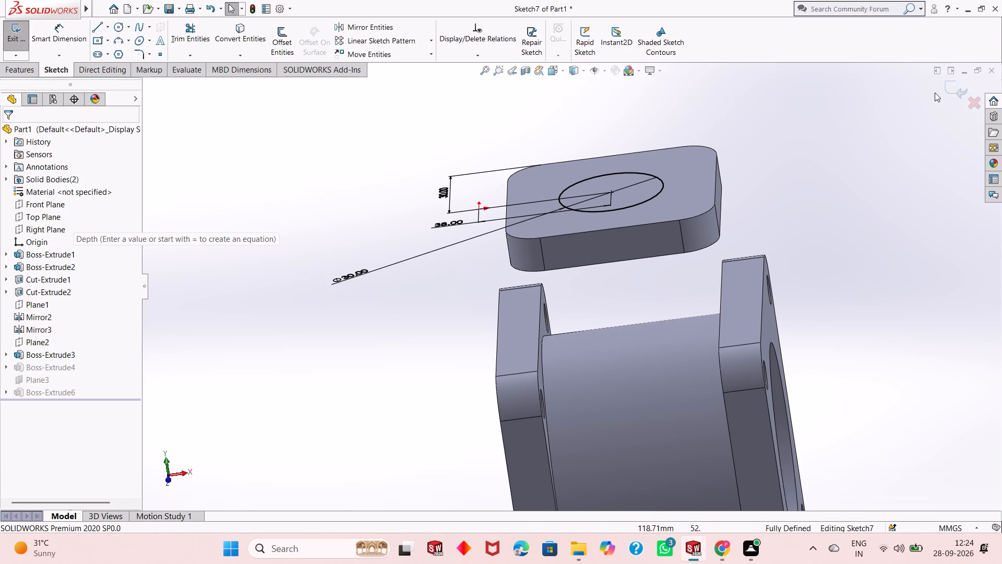
pyautogui.click(951, 91)
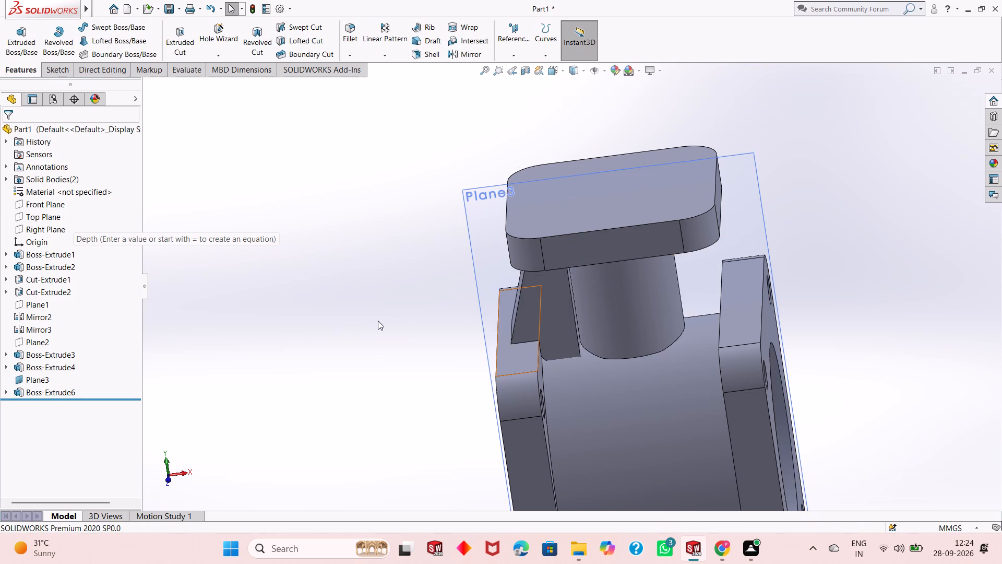
# Examine the 30 mm column from several angles where it meets the web, top flange and cylinder.
pyautogui.moveTo(378, 321); pyautogui.dragTo(376, 271, button='middle')
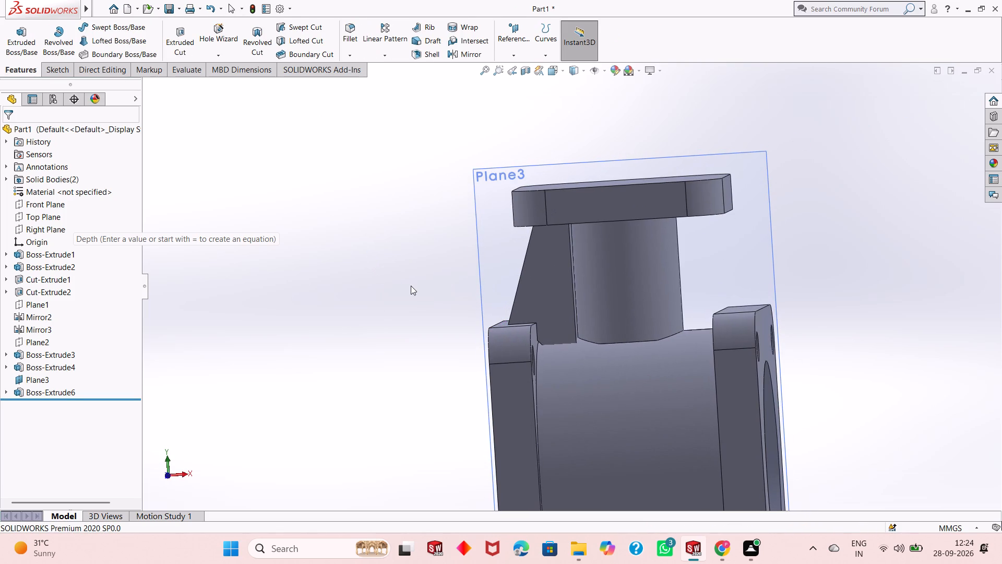
pyautogui.moveTo(562, 290); pyautogui.dragTo(562, 291, button='middle')
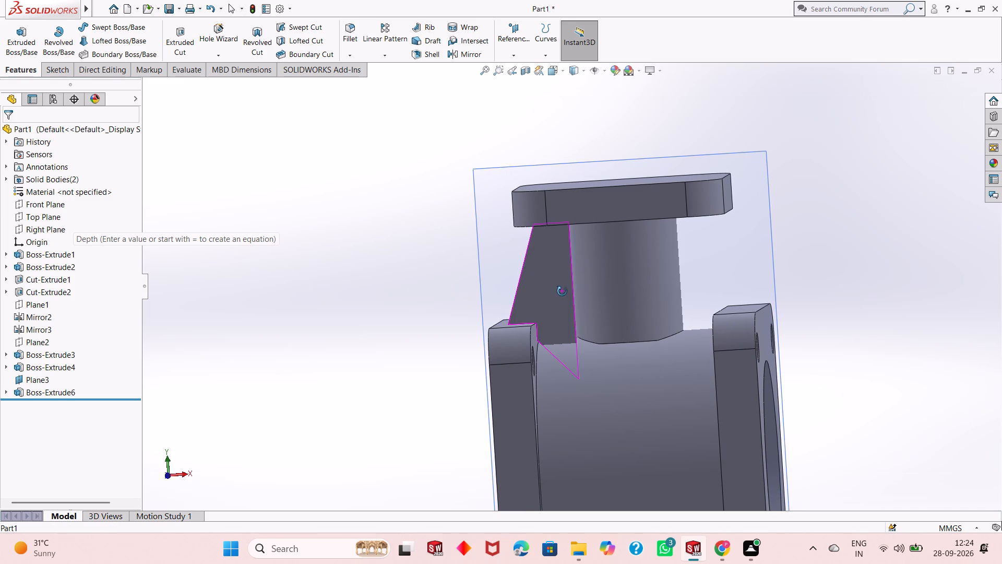
pyautogui.moveTo(562, 291); pyautogui.dragTo(569, 290, button='middle')
pyautogui.scroll(-1, 596, 292)
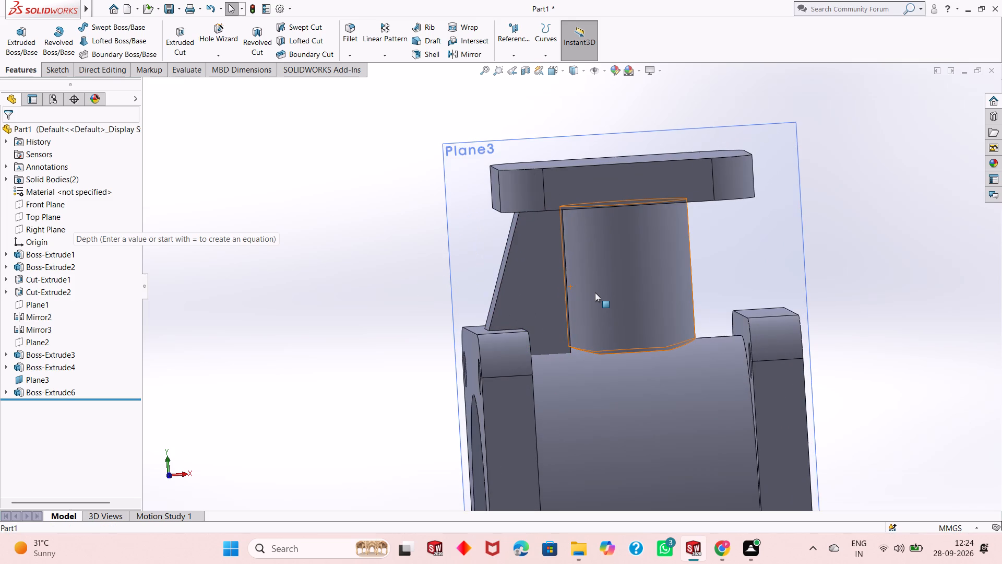
pyautogui.scroll(1, 595, 292)
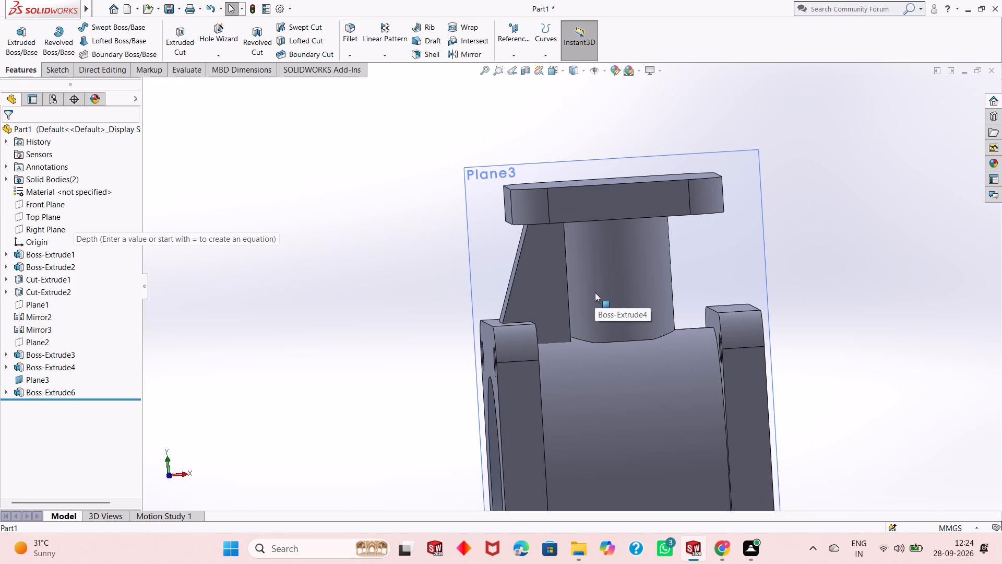
pyautogui.moveTo(822, 250); pyautogui.dragTo(804, 279, button='middle')
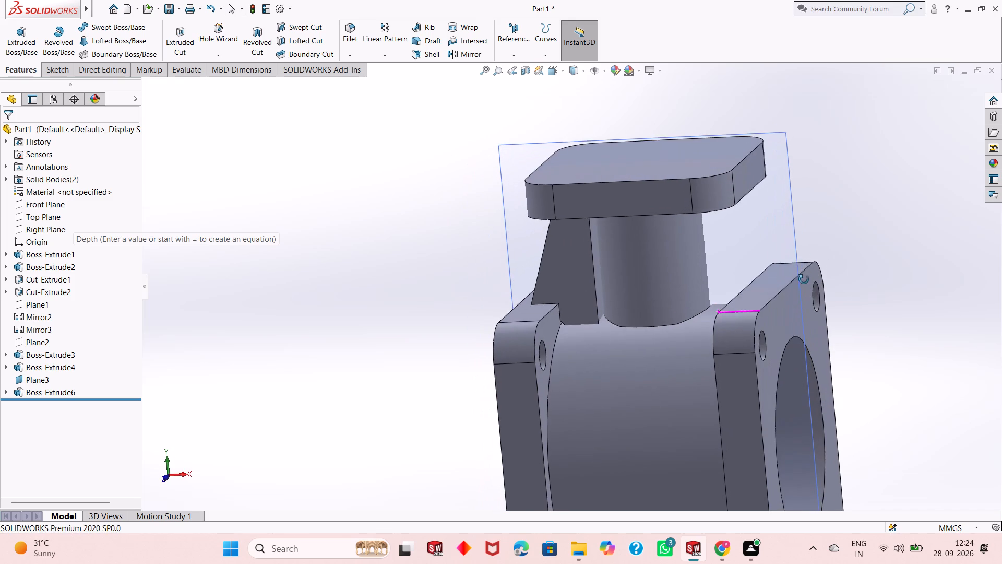
# Examine the web beside the 30 mm column from all sides, including how it meets the top flange and end flange.
pyautogui.moveTo(804, 279); pyautogui.dragTo(770, 339, button='middle')
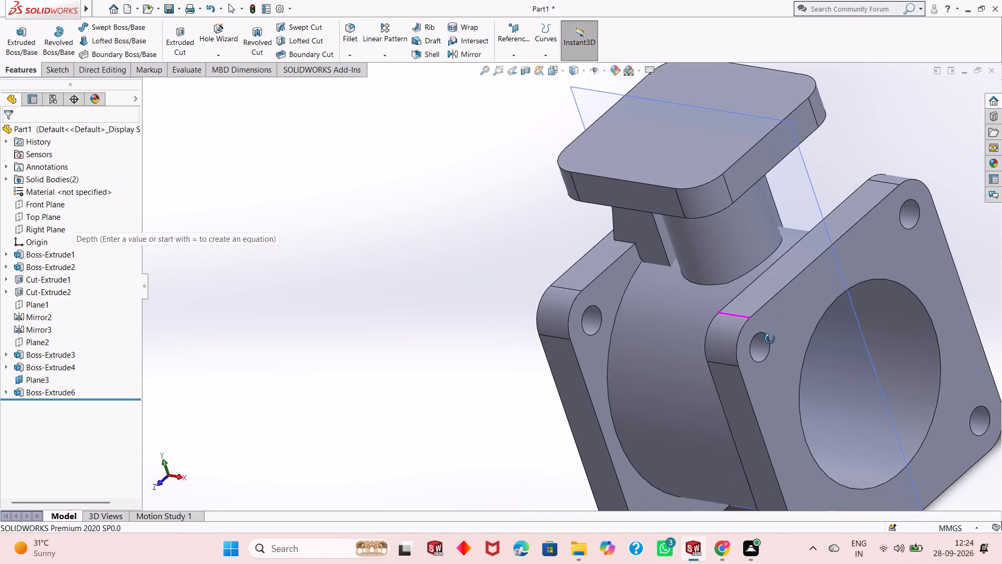
pyautogui.moveTo(770, 339); pyautogui.dragTo(875, 267, button='middle')
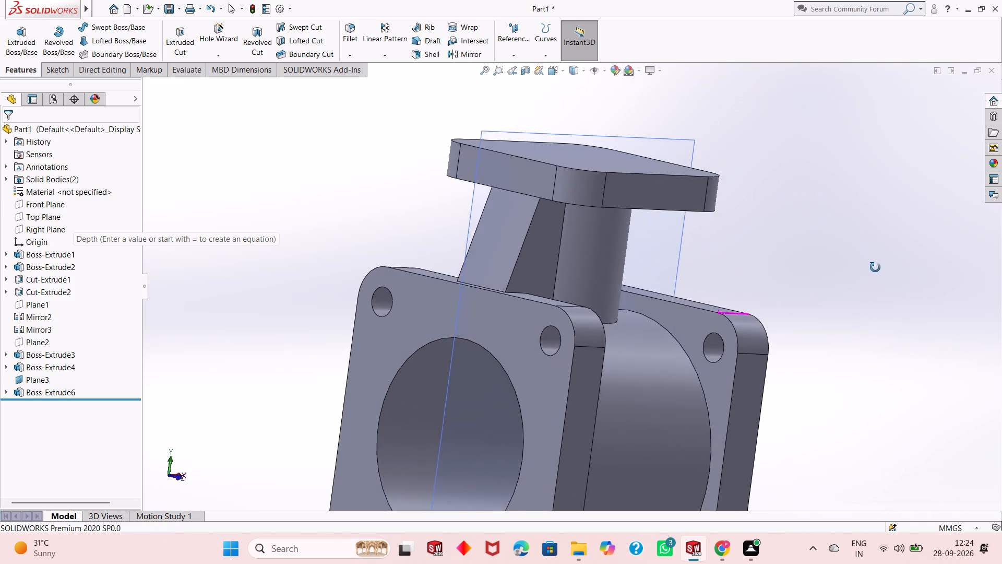
pyautogui.moveTo(875, 267); pyautogui.dragTo(973, 366, button='middle')
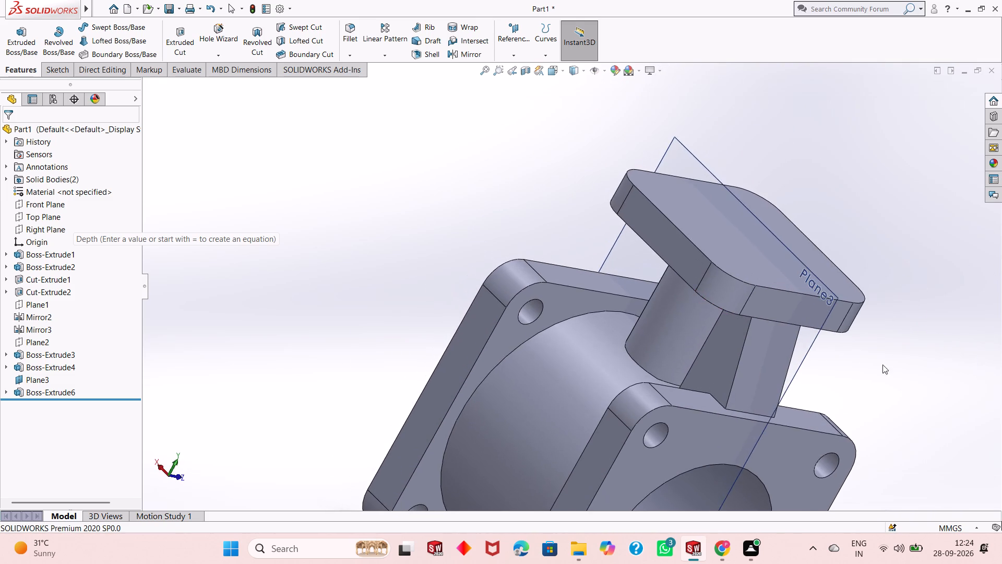
pyautogui.scroll(3, 797, 349)
pyautogui.moveTo(754, 330); pyautogui.dragTo(827, 382, button='middle')
pyautogui.scroll(-2, 697, 355)
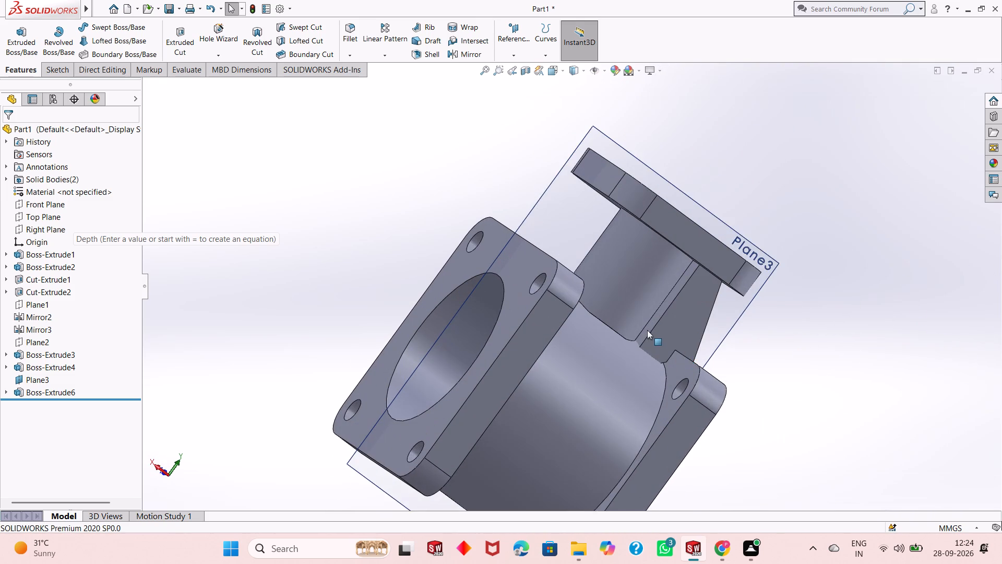
pyautogui.scroll(-2, 653, 325)
pyautogui.moveTo(782, 342); pyautogui.dragTo(770, 322, button='middle')
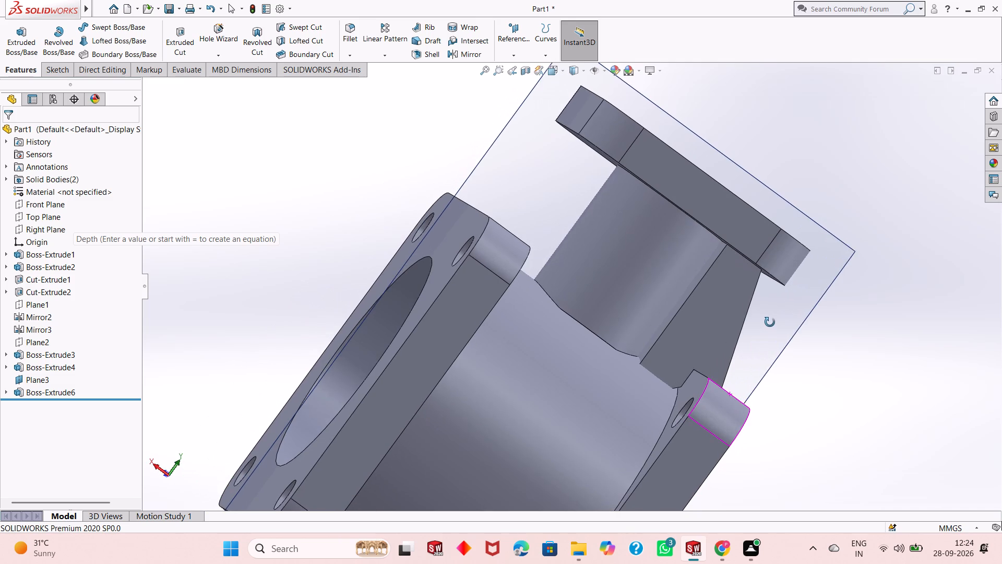
pyautogui.moveTo(770, 322); pyautogui.dragTo(720, 326, button='middle')
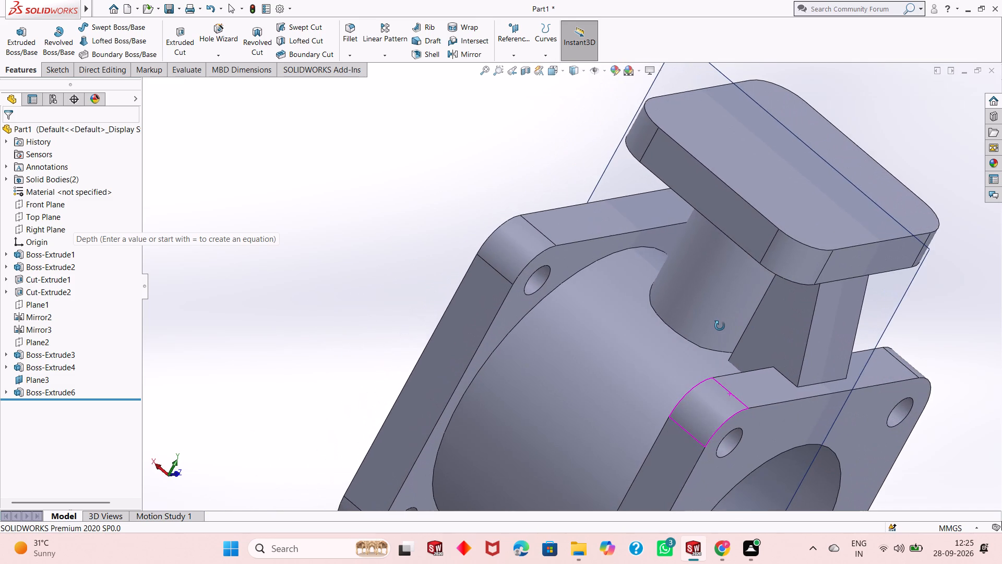
pyautogui.moveTo(720, 326); pyautogui.dragTo(685, 294, button='middle')
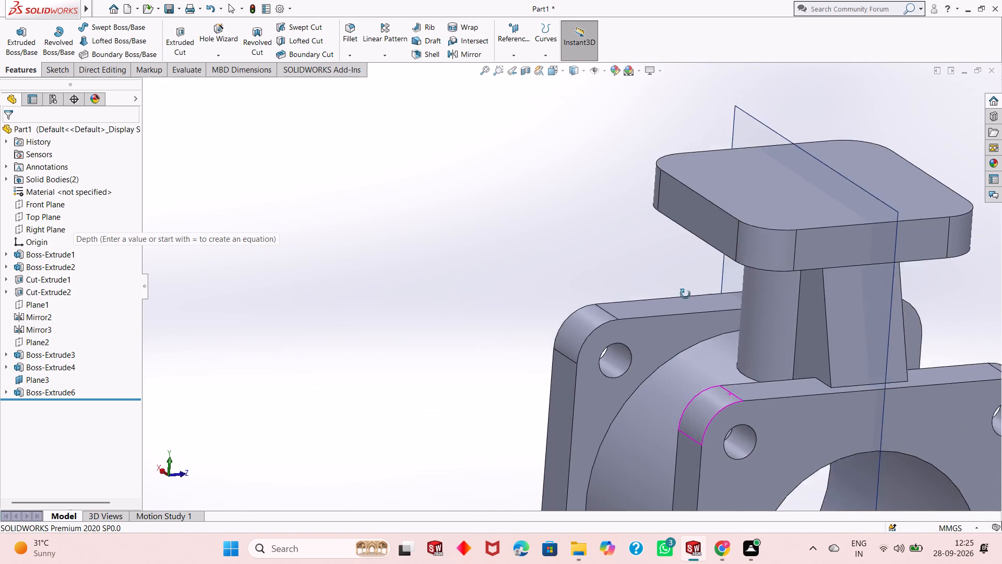
pyautogui.moveTo(685, 294); pyautogui.dragTo(754, 295, button='middle')
pyautogui.scroll(1, 722, 295)
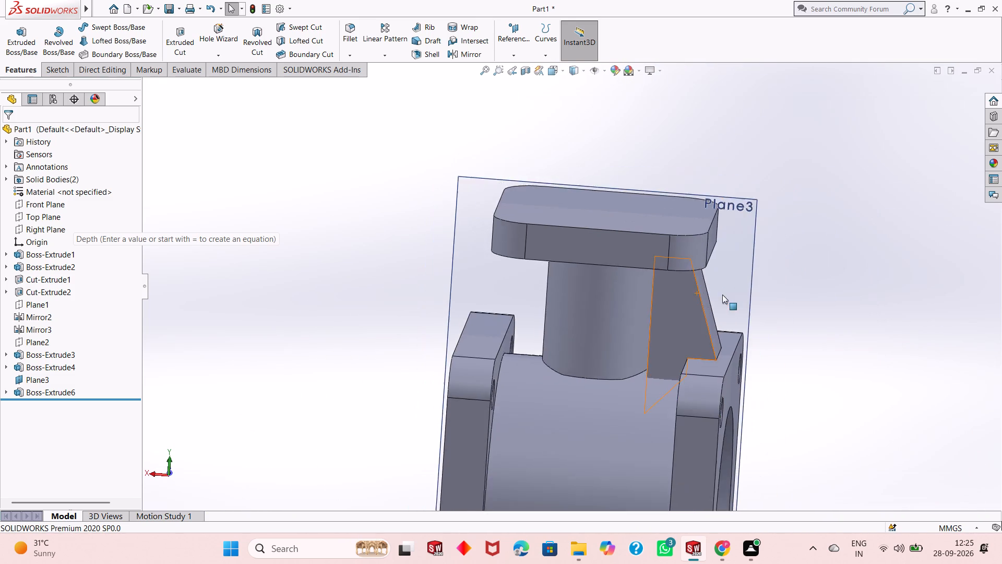
pyautogui.scroll(2, 722, 295)
pyautogui.moveTo(729, 313); pyautogui.dragTo(699, 306, button='middle')
pyautogui.moveTo(732, 338); pyautogui.dragTo(730, 320, button='middle')
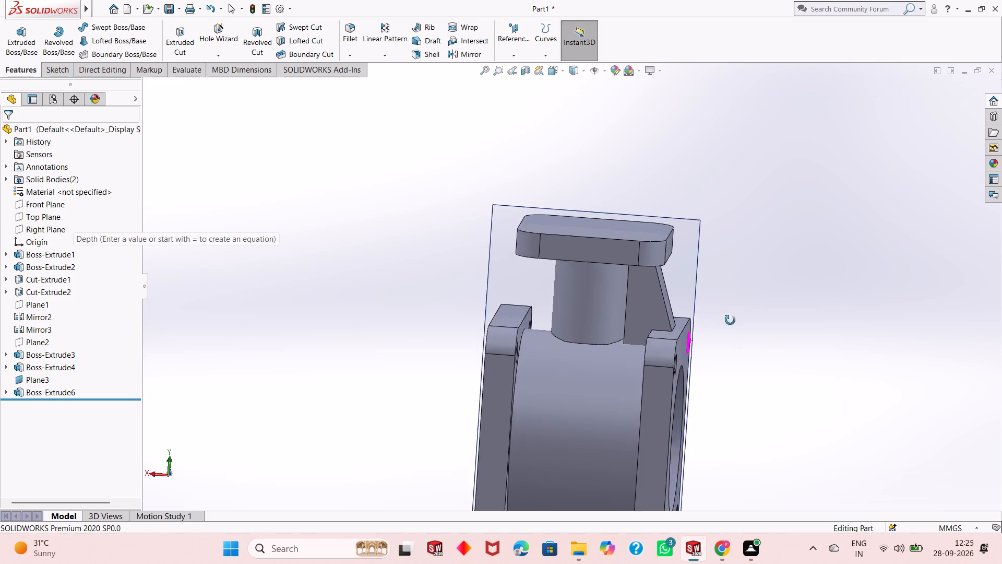
pyautogui.moveTo(730, 320); pyautogui.dragTo(529, 319, button='middle')
pyautogui.scroll(2, 539, 318)
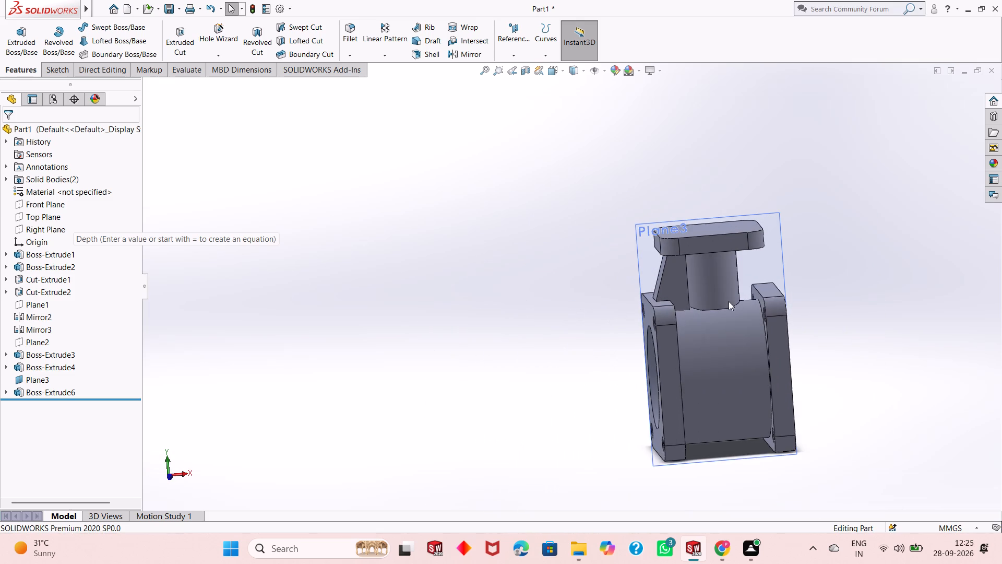
# Inspect the junction between the web and the 30 mm column up close, from below and above the top flange.
pyautogui.scroll(-2, 756, 300)
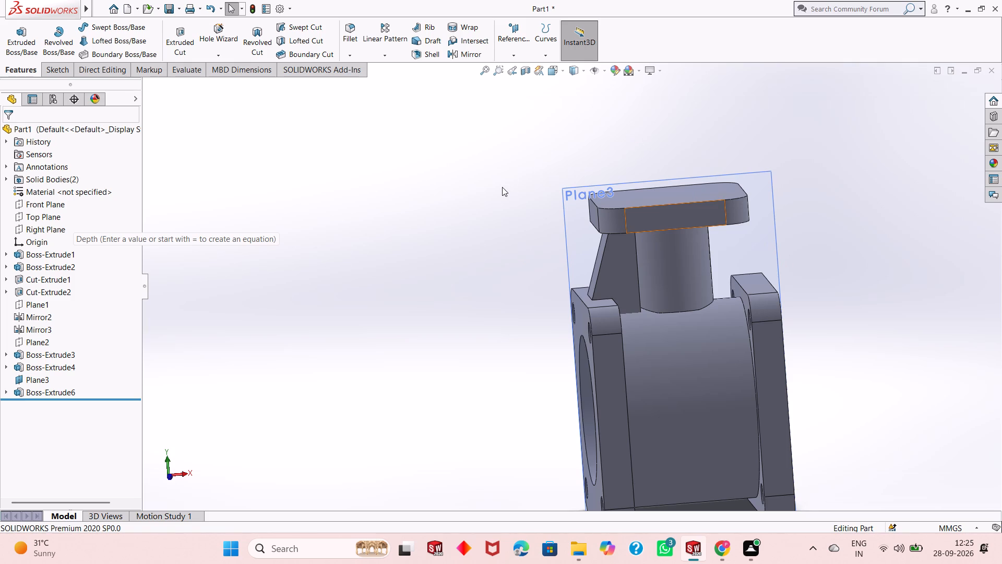
pyautogui.scroll(-1, 550, 252)
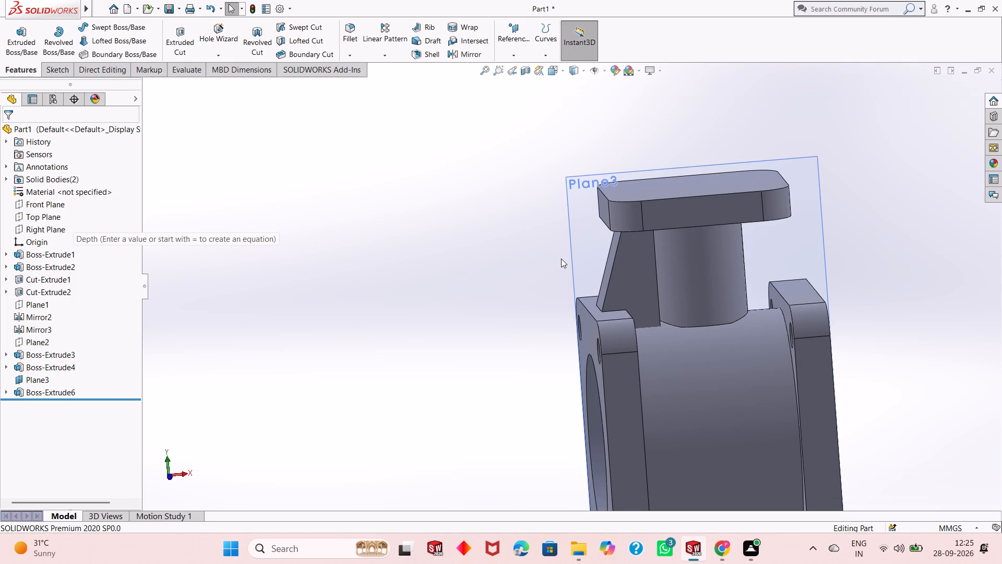
pyautogui.scroll(-1, 592, 275)
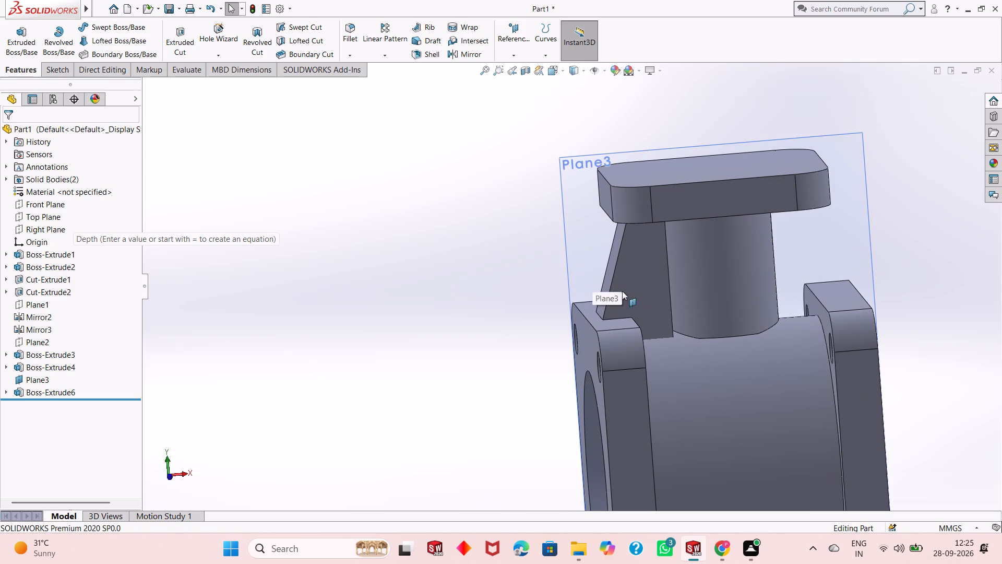
pyautogui.moveTo(688, 368); pyautogui.dragTo(687, 356, button='middle')
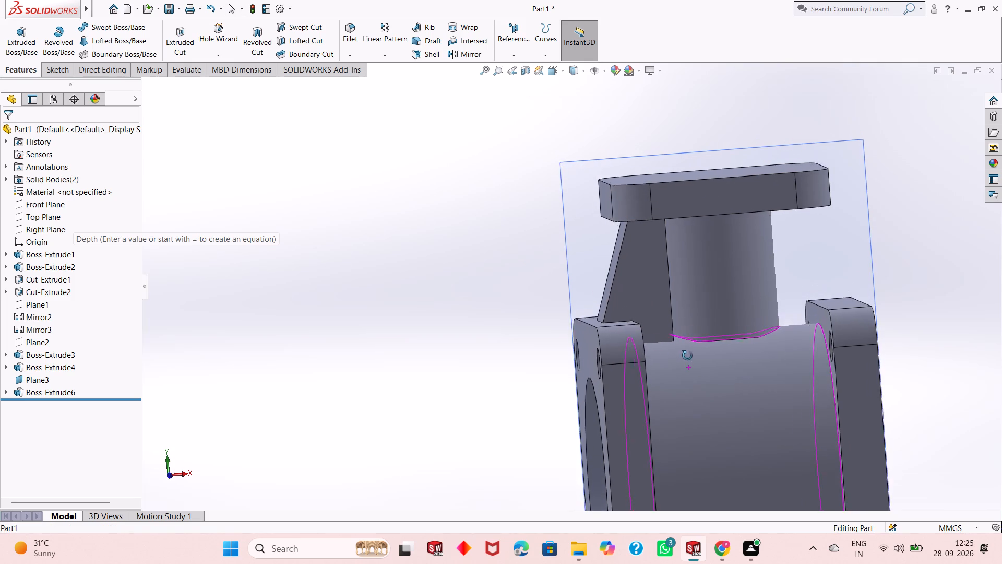
pyautogui.moveTo(687, 356); pyautogui.dragTo(659, 354, button='middle')
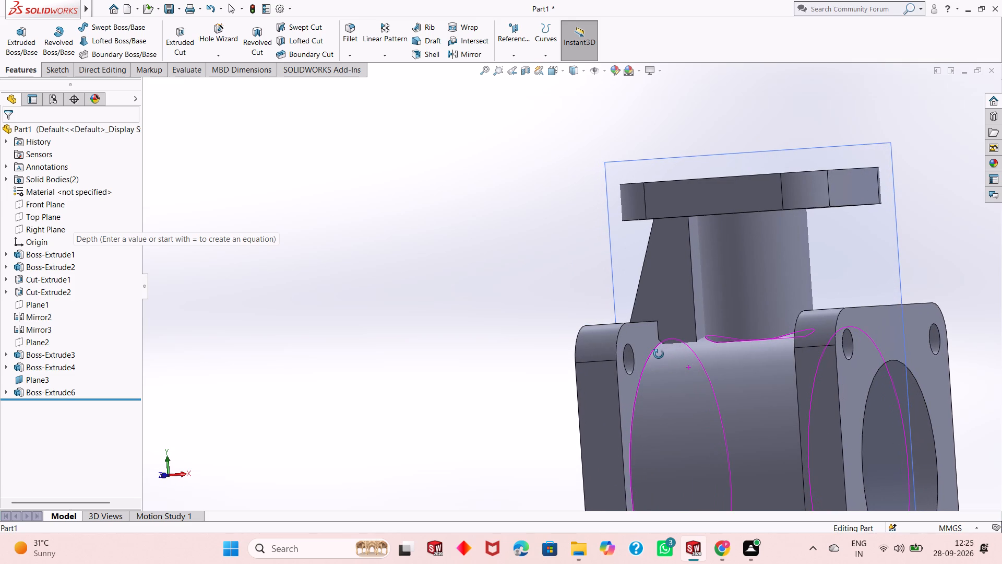
pyautogui.moveTo(659, 354); pyautogui.dragTo(764, 339, button='middle')
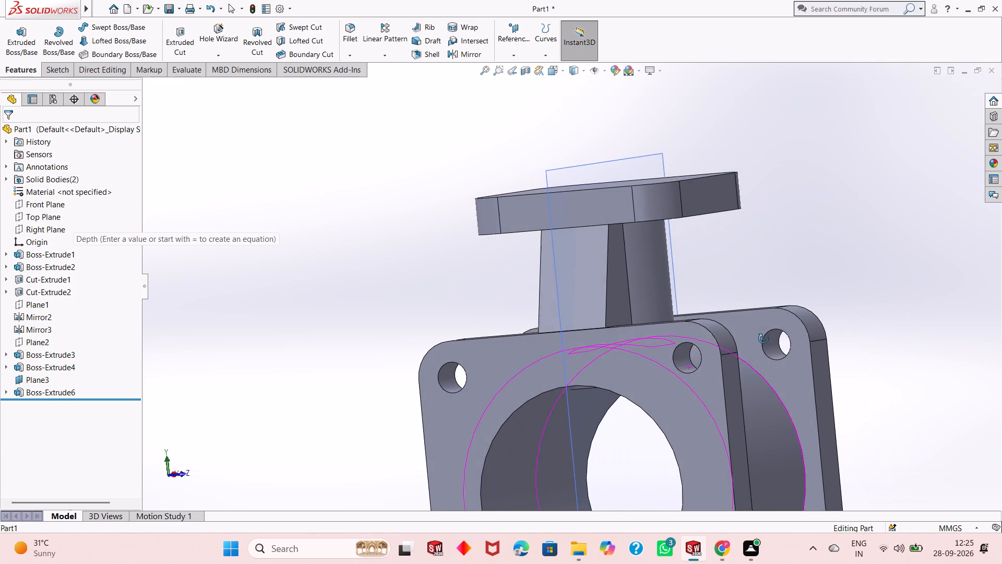
pyautogui.moveTo(764, 339); pyautogui.dragTo(709, 348, button='middle')
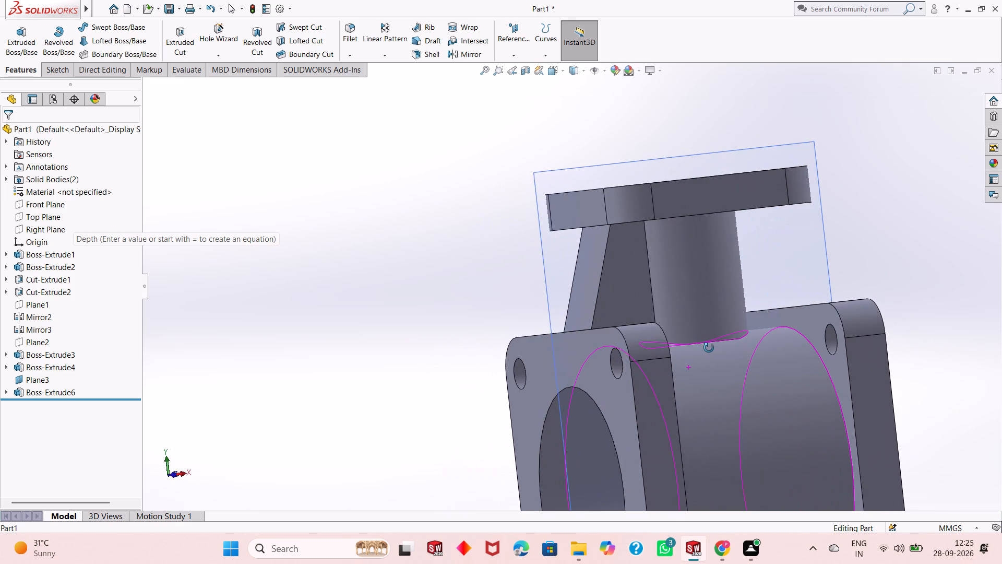
pyautogui.moveTo(709, 348); pyautogui.dragTo(677, 325, button='middle')
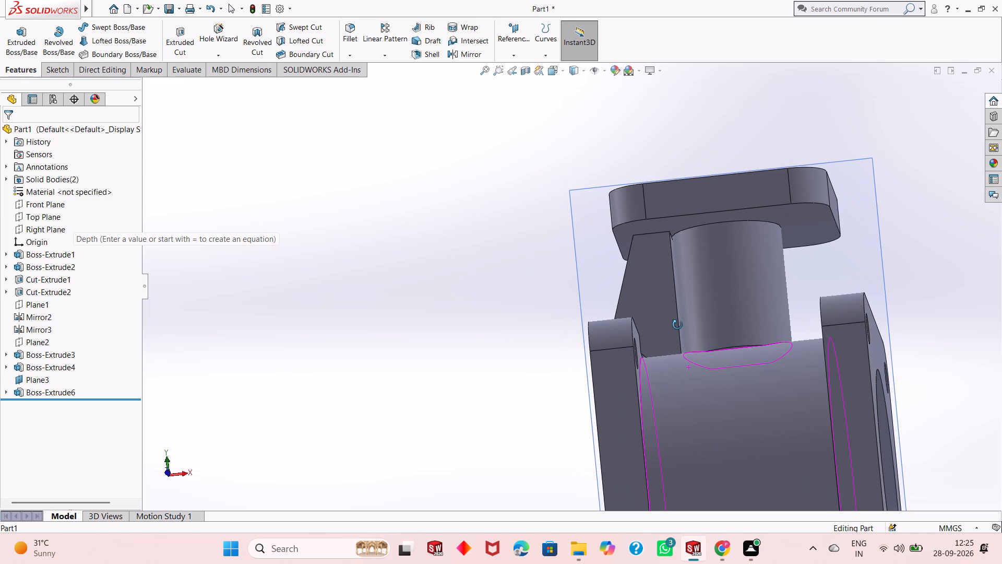
pyautogui.moveTo(677, 325); pyautogui.dragTo(675, 325, button='middle')
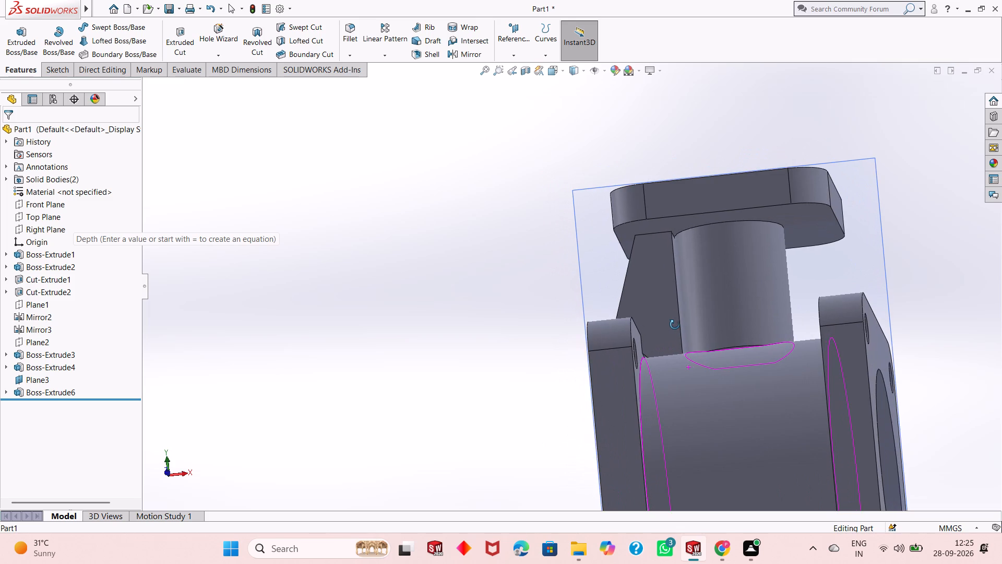
pyautogui.moveTo(675, 325); pyautogui.dragTo(682, 399, button='middle')
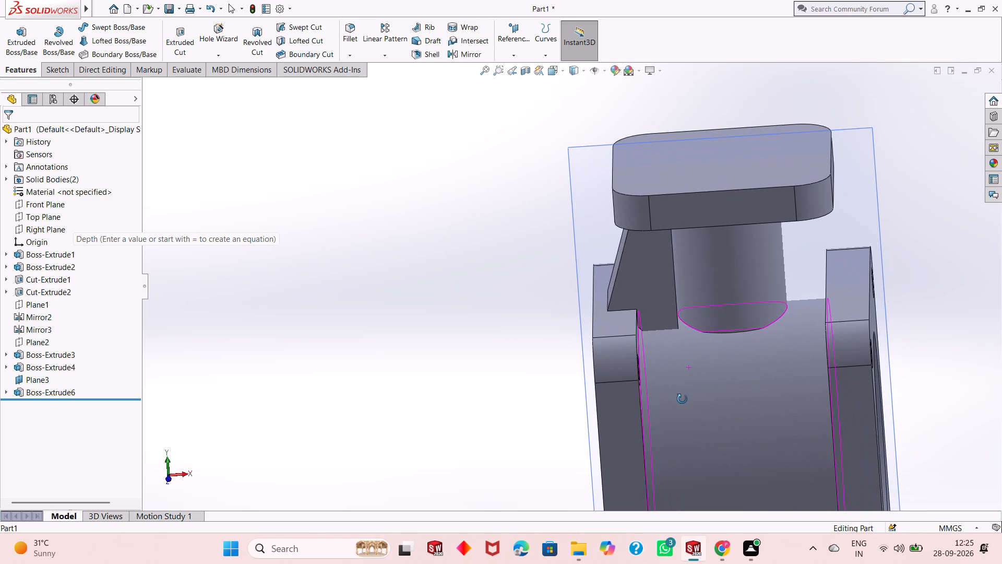
pyautogui.moveTo(682, 399); pyautogui.dragTo(654, 334, button='middle')
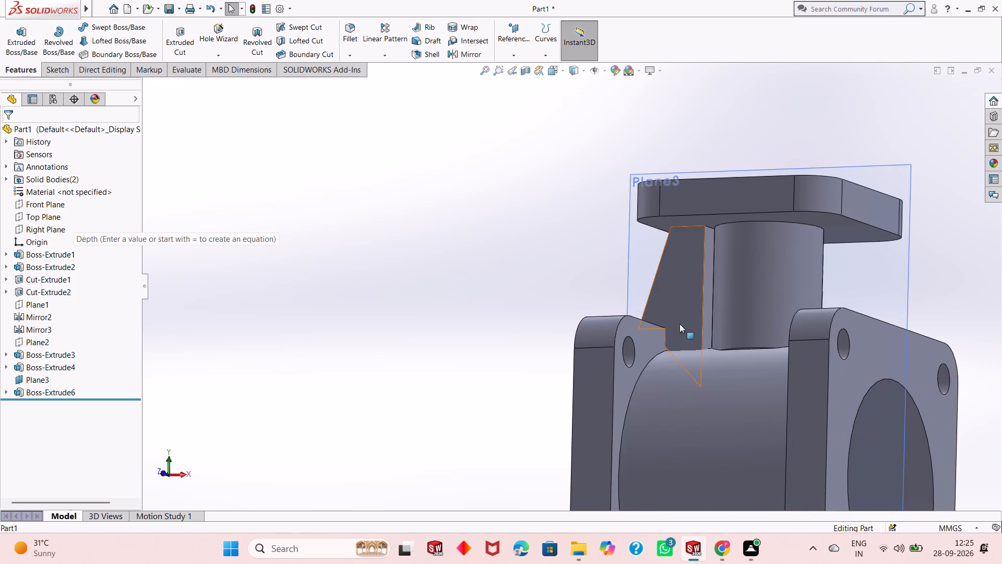
pyautogui.scroll(-2, 693, 302)
pyautogui.scroll(6, 678, 327)
pyautogui.scroll(-2, 697, 374)
pyautogui.scroll(-3, 550, 227)
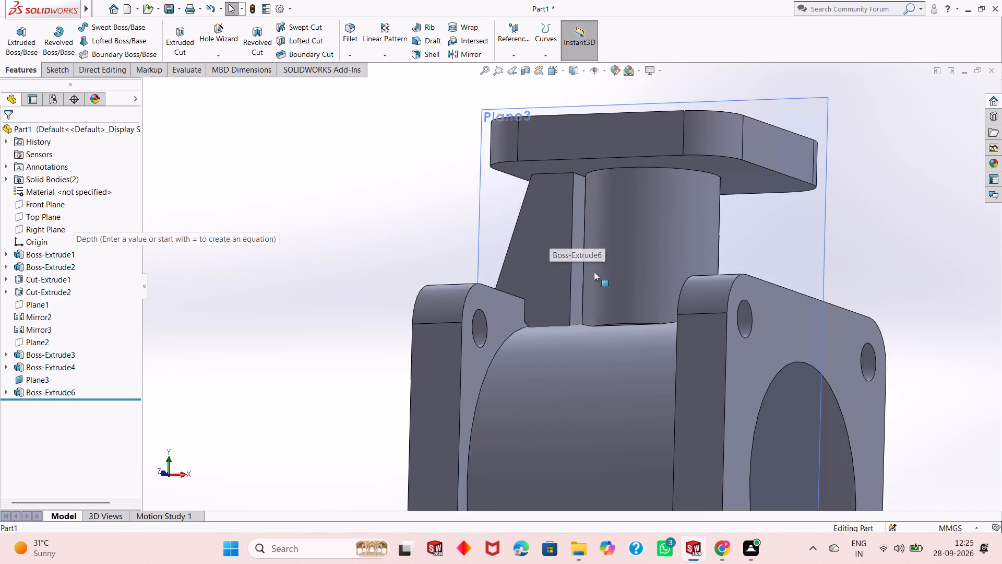
pyautogui.moveTo(598, 288); pyautogui.dragTo(603, 284, button='middle')
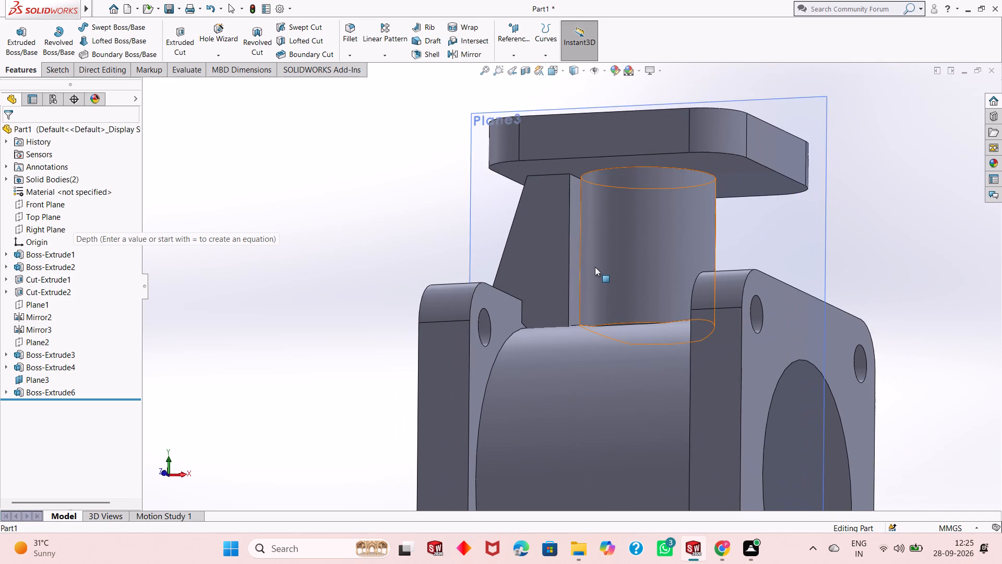
pyautogui.scroll(-1, 595, 265)
pyautogui.scroll(1, 595, 265)
pyautogui.moveTo(606, 261); pyautogui.dragTo(620, 312, button='middle')
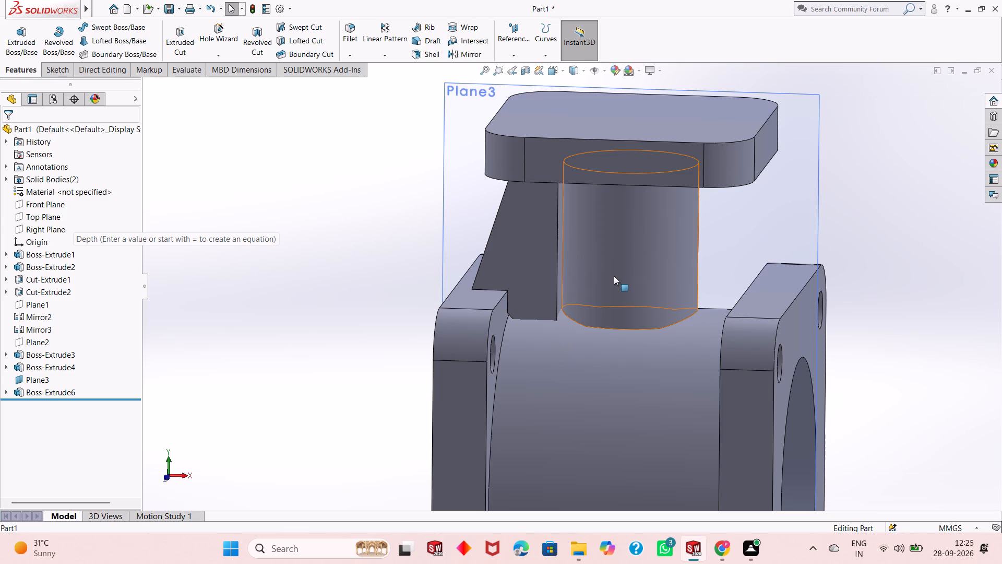
# Delete the web extrusion Boss-Extrude6 beside the column, along with its leftover profile sketch, Sketch9.
pyautogui.rightClick(56, 388)
pyautogui.click(77, 393)
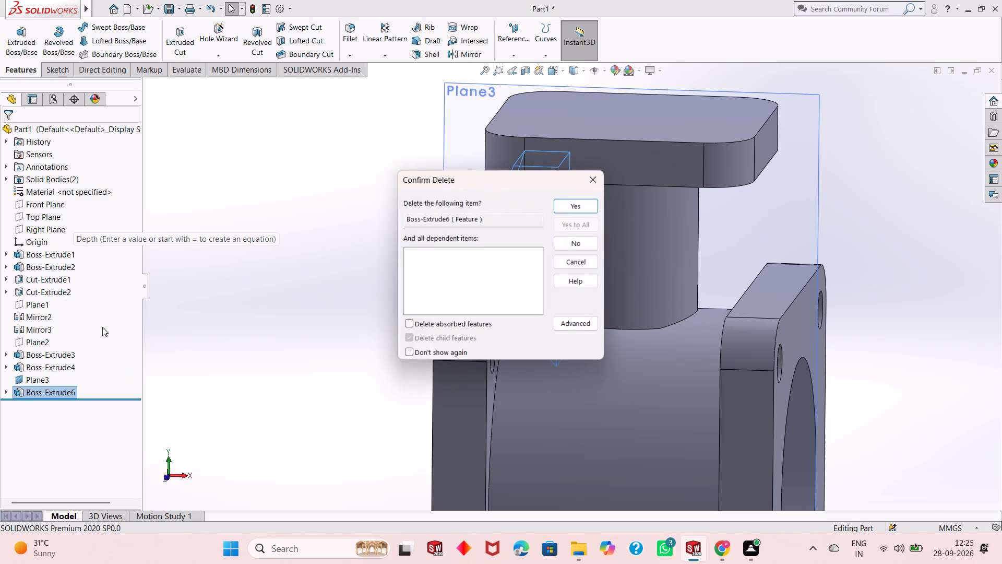
pyautogui.click(577, 208)
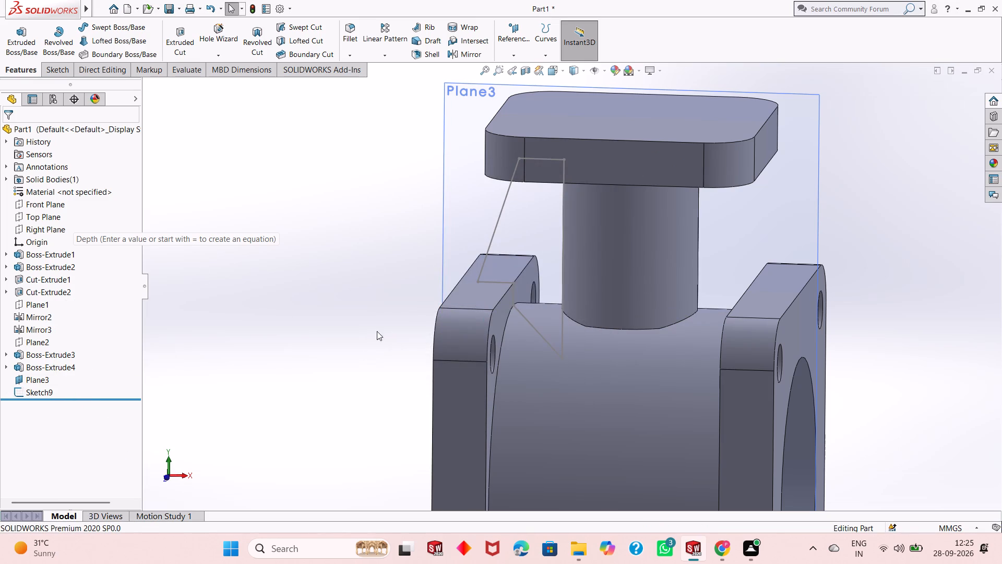
pyautogui.rightClick(39, 394)
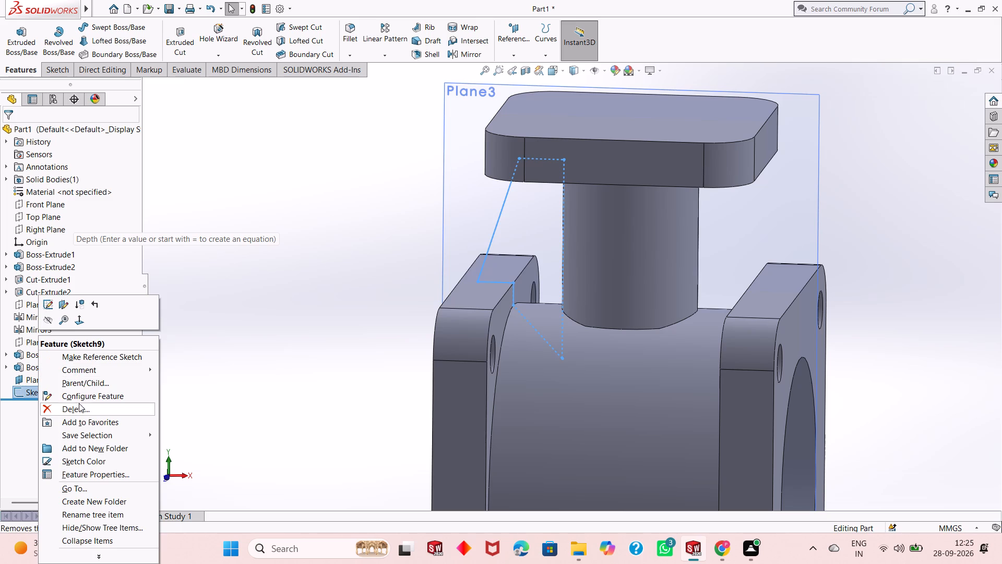
pyautogui.click(79, 407)
pyautogui.click(570, 201)
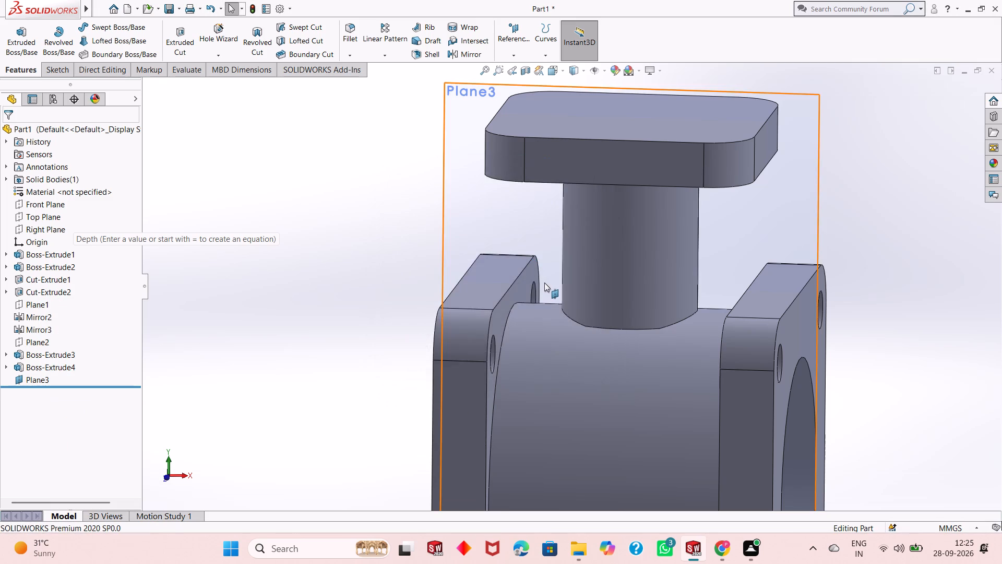
# Examine the column without the web where it meets the main cylinder and the underside of the top flange.
pyautogui.scroll(2, 544, 283)
pyautogui.moveTo(771, 303); pyautogui.dragTo(786, 263, button='middle')
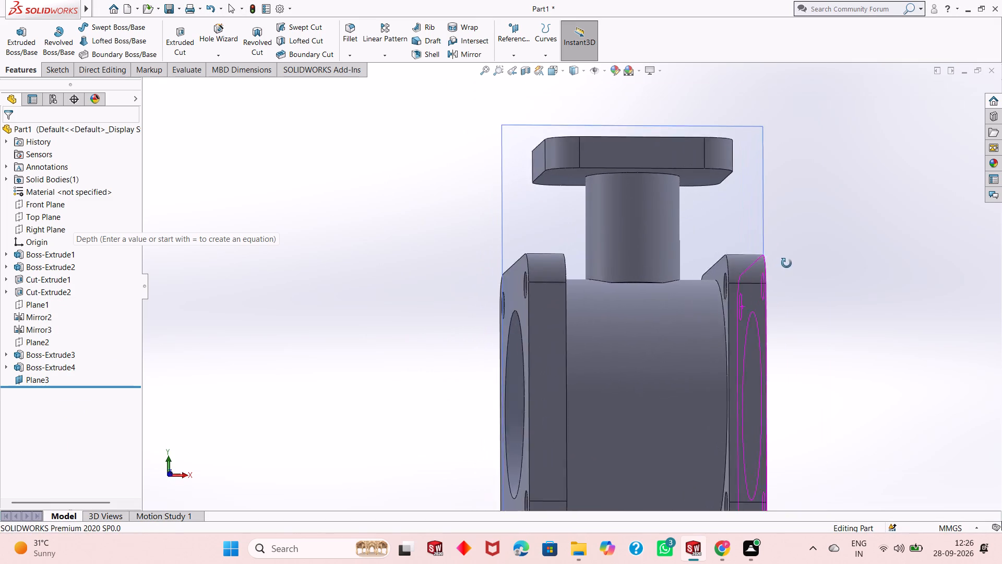
pyautogui.moveTo(786, 263); pyautogui.dragTo(770, 297, button='middle')
pyautogui.scroll(-6, 620, 321)
pyautogui.moveTo(593, 342); pyautogui.dragTo(593, 343, button='middle')
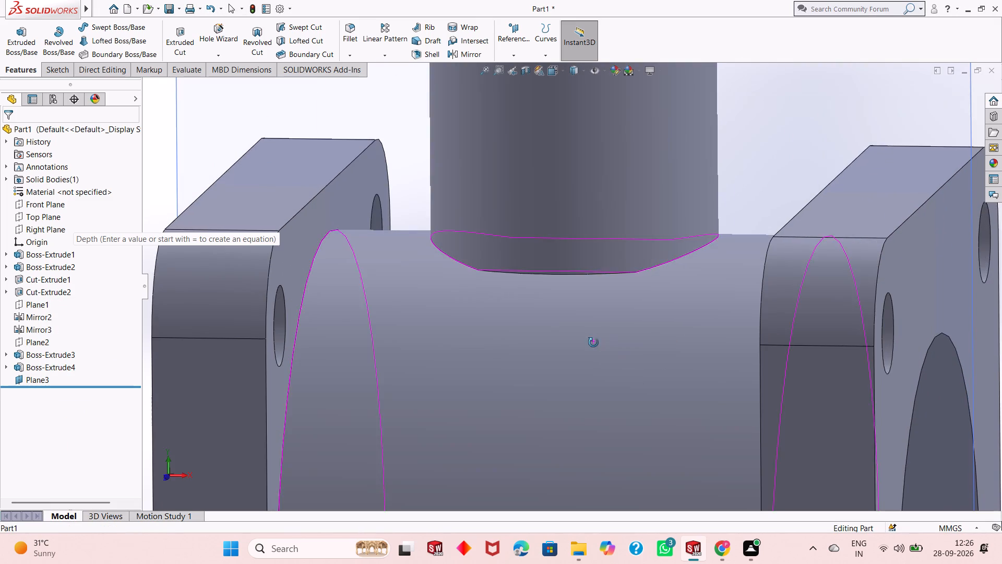
pyautogui.moveTo(593, 343); pyautogui.dragTo(606, 256, button='middle')
pyautogui.scroll(3, 571, 313)
pyautogui.moveTo(572, 314); pyautogui.dragTo(572, 316, button='middle')
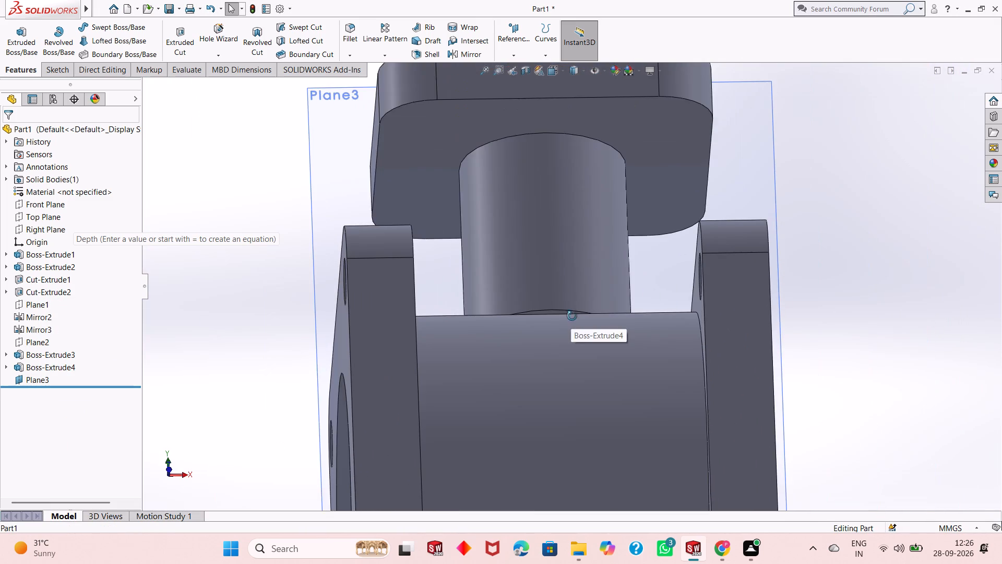
pyautogui.moveTo(572, 316); pyautogui.dragTo(563, 374, button='middle')
pyautogui.scroll(2, 563, 374)
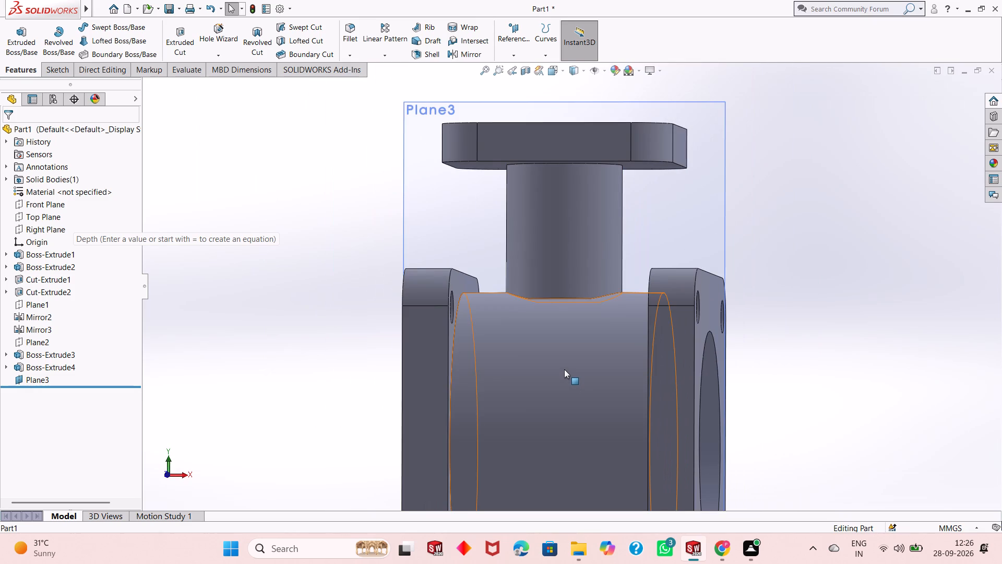
pyautogui.moveTo(564, 369); pyautogui.dragTo(568, 394, button='middle')
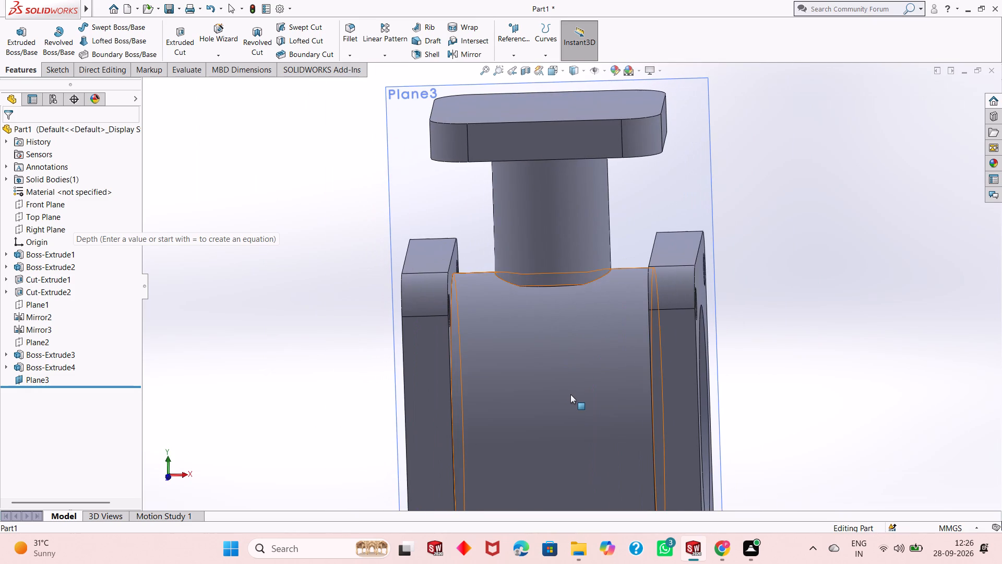
pyautogui.scroll(-1, 570, 394)
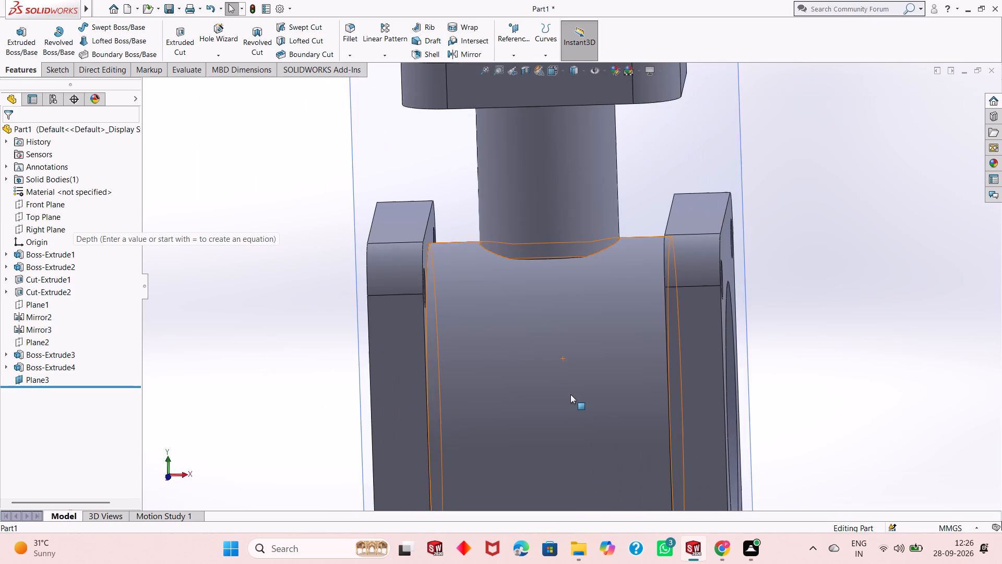
pyautogui.scroll(3, 570, 394)
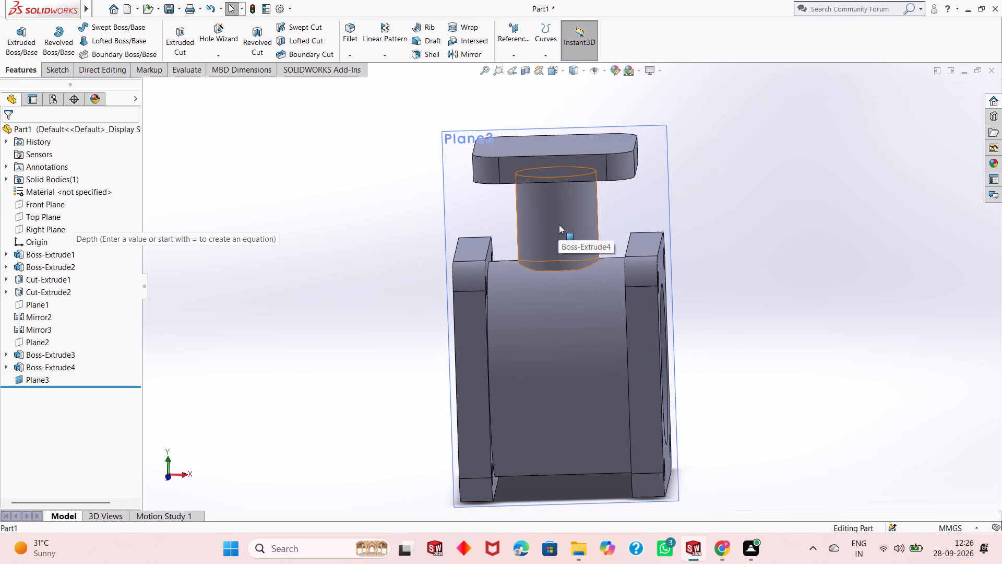
# Examine up close how the lower end of the 30 mm column meets the main cylinder.
pyautogui.scroll(1, 559, 225)
pyautogui.scroll(-3, 559, 225)
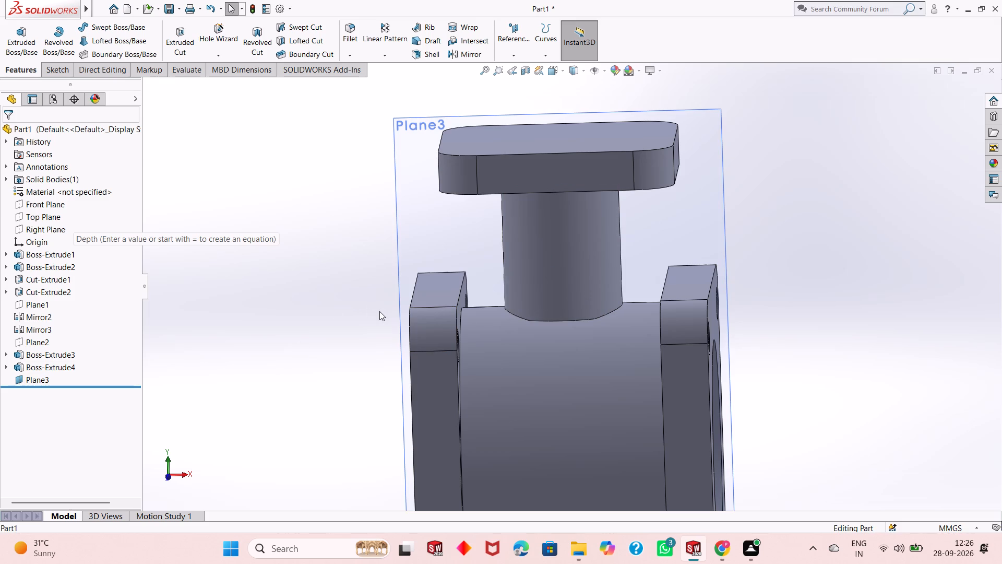
pyautogui.scroll(-2, 603, 298)
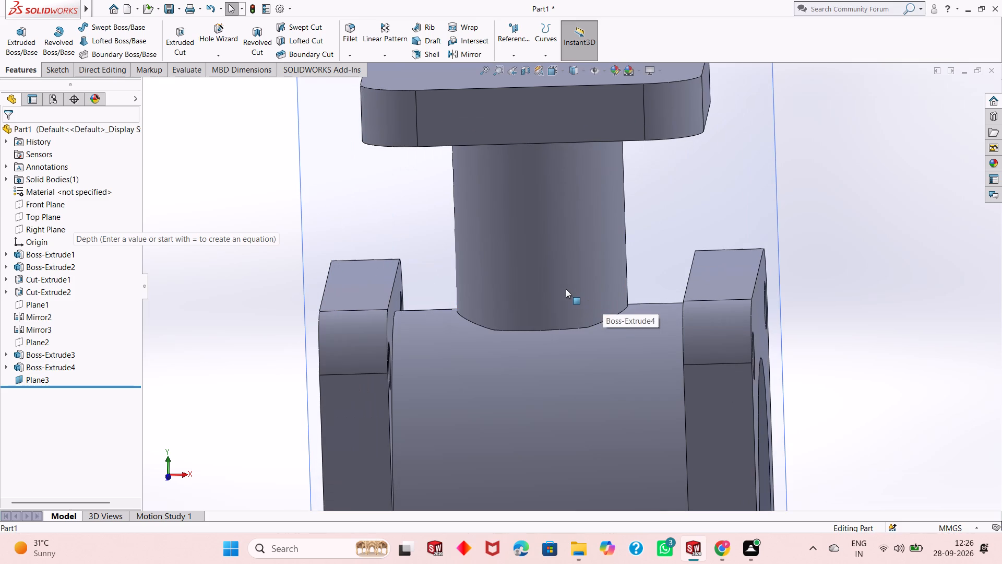
pyautogui.scroll(-2, 566, 289)
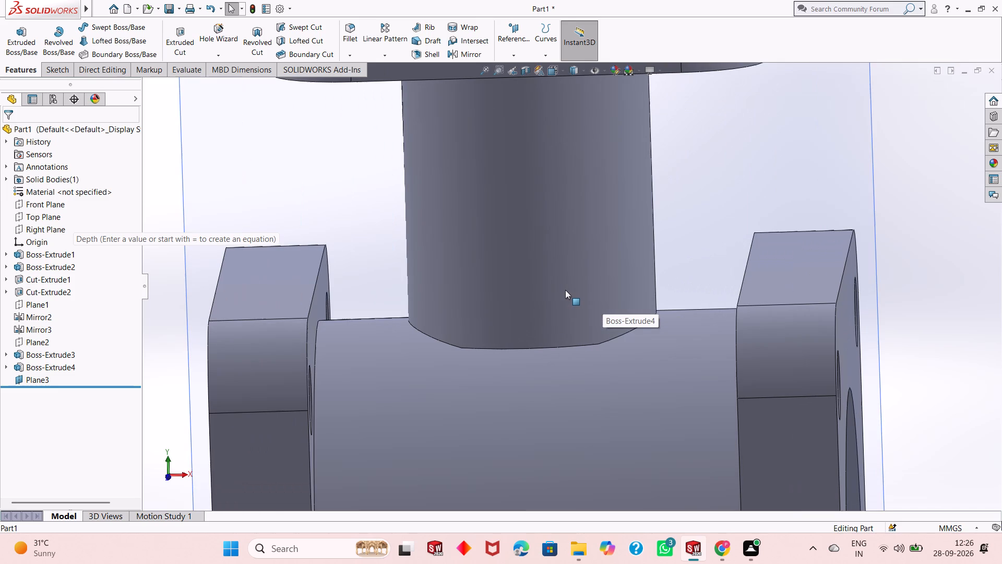
pyautogui.scroll(2, 565, 290)
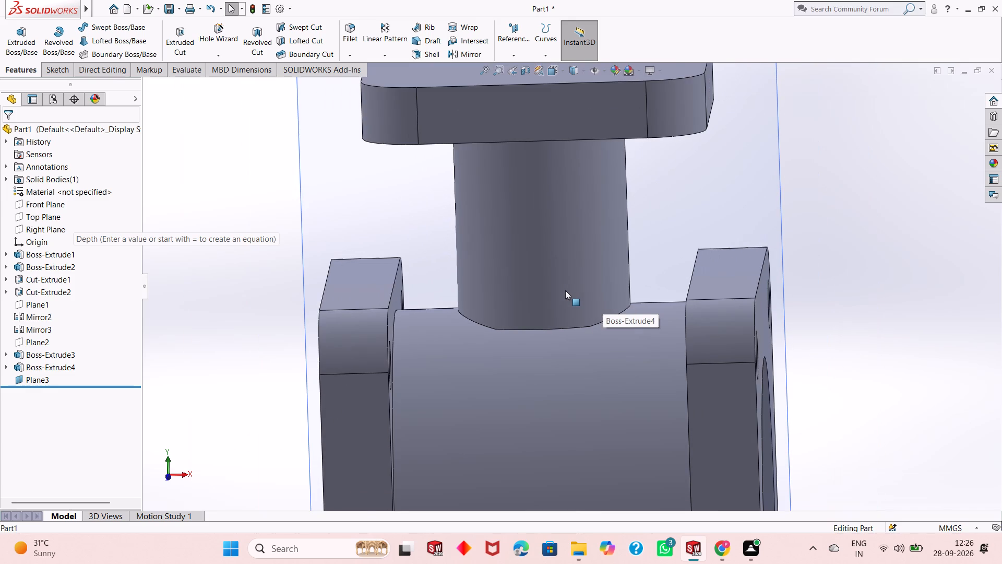
pyautogui.scroll(1, 565, 290)
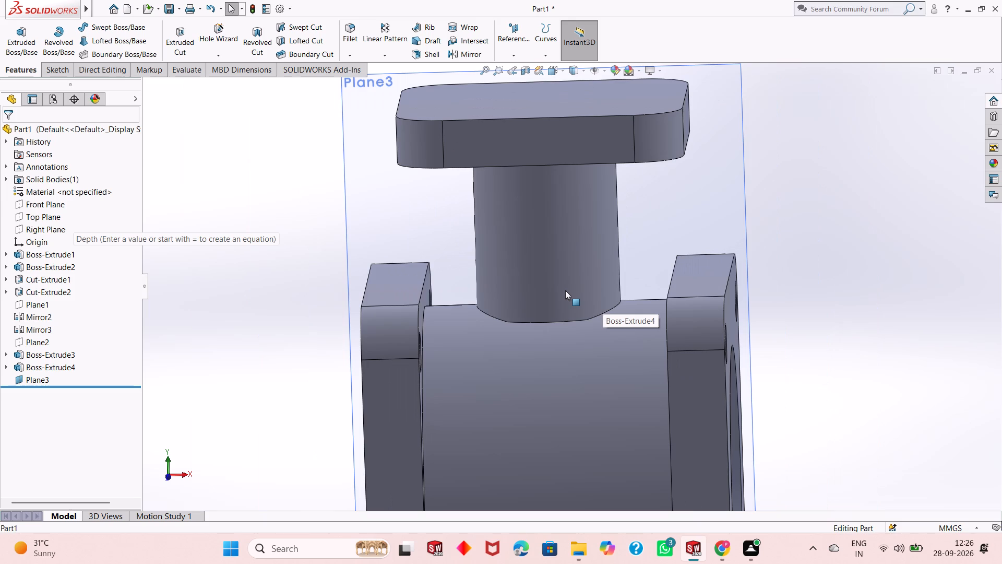
pyautogui.scroll(-2, 565, 290)
pyautogui.scroll(1, 565, 290)
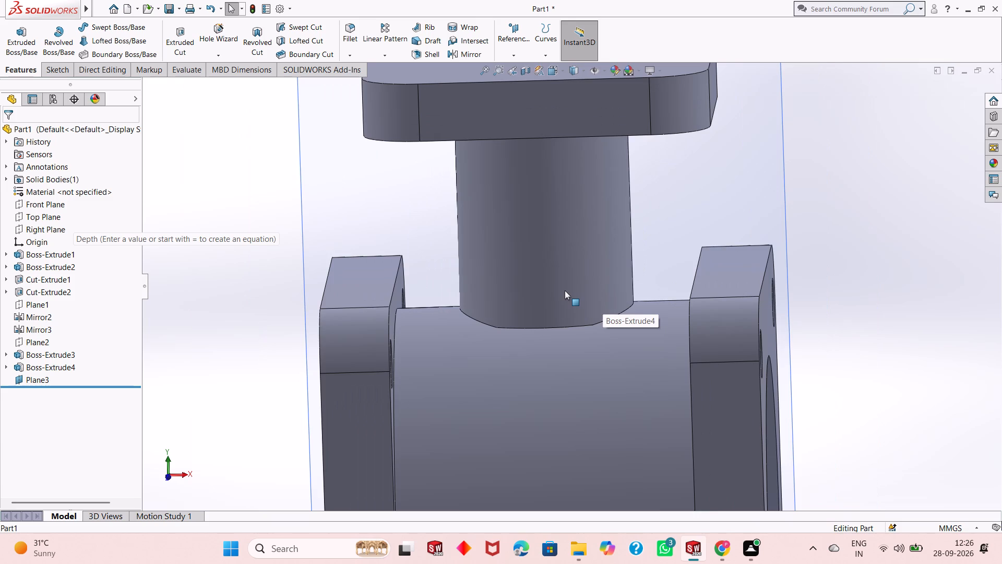
pyautogui.scroll(-2, 565, 290)
pyautogui.scroll(1, 565, 290)
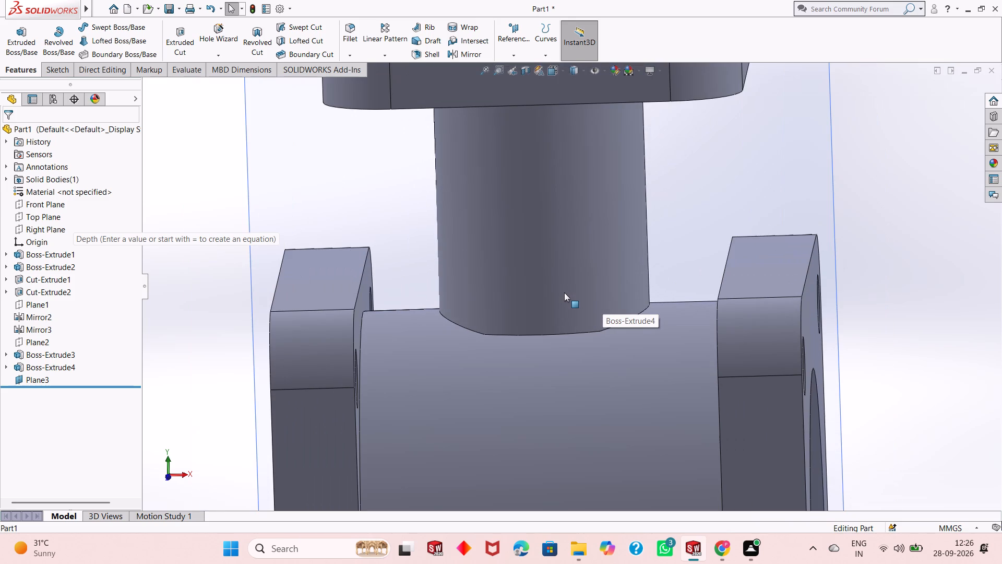
pyautogui.scroll(-1, 564, 293)
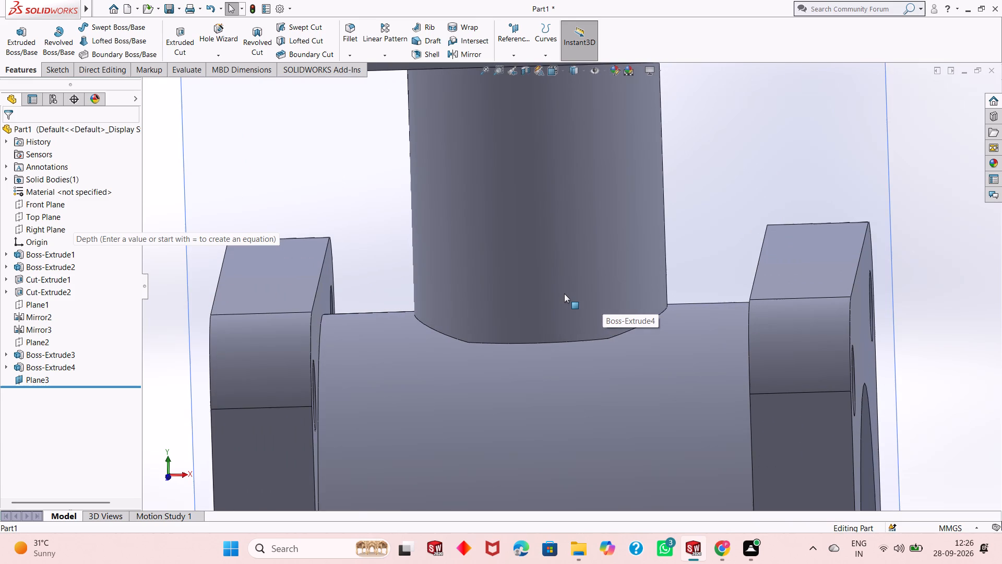
pyautogui.scroll(2, 562, 305)
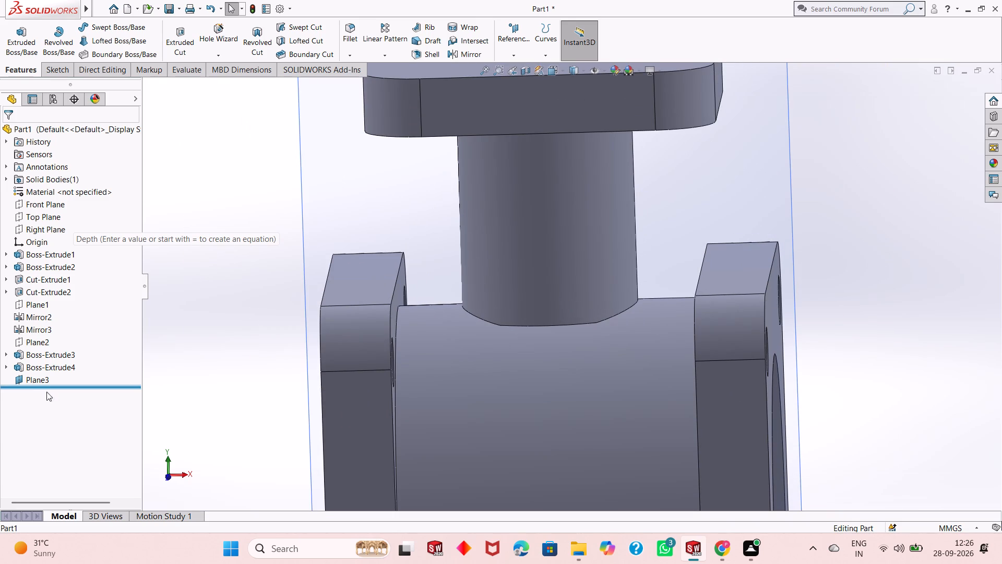
# Set the extrusion depth of the column, Boss-Extrude4, to 48 mm.
pyautogui.click(51, 367)
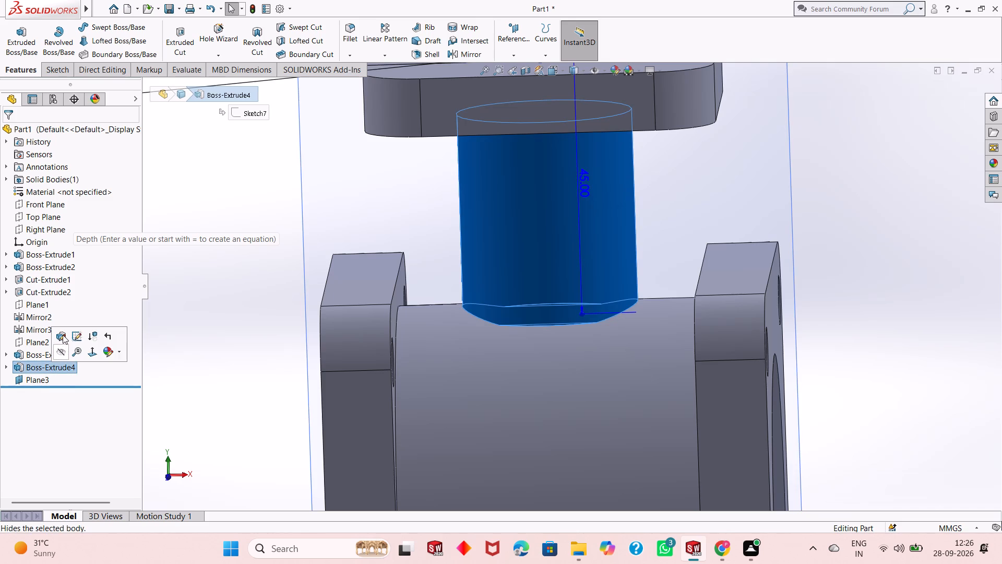
pyautogui.click(63, 335)
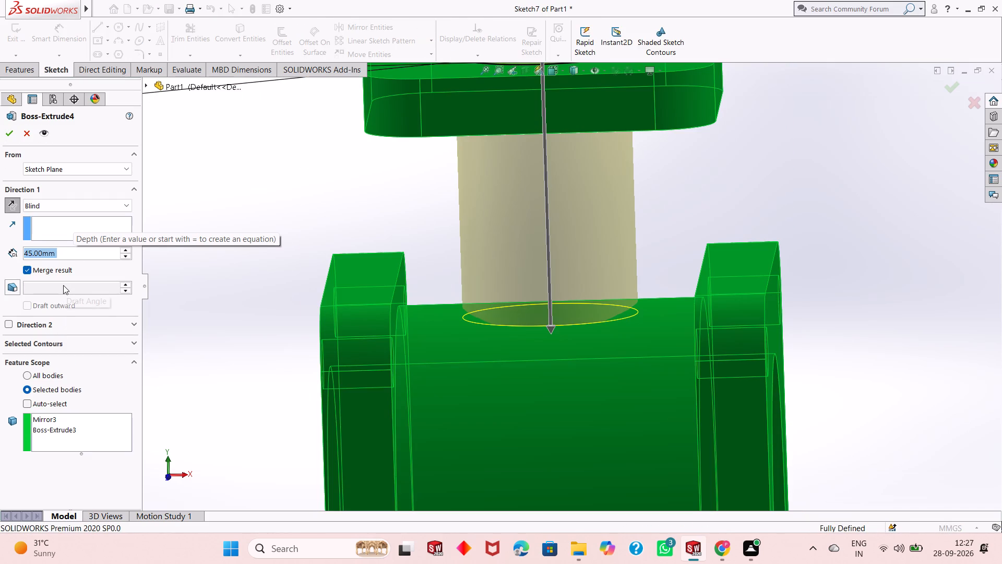
pyautogui.write('48')
pyautogui.press('Return')
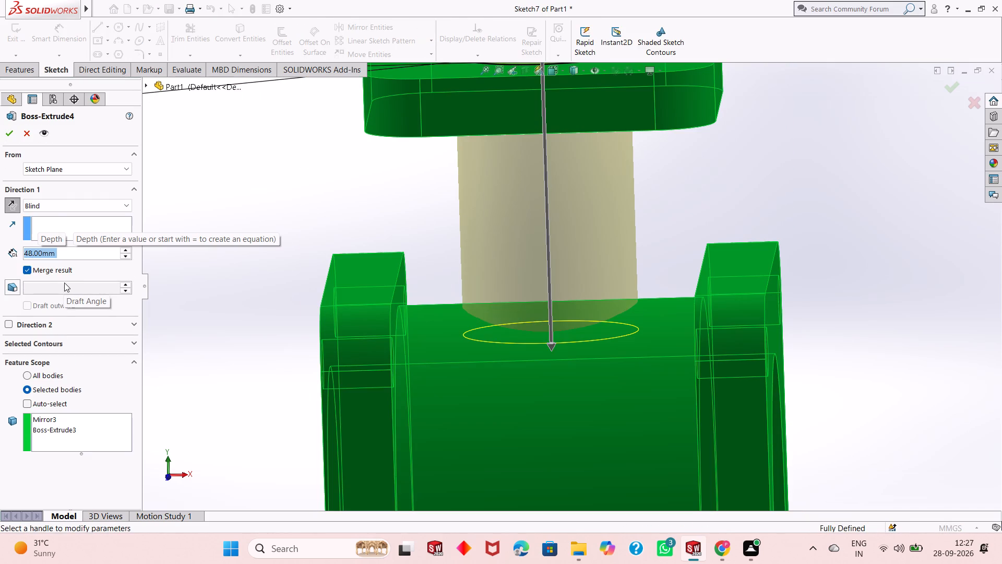
pyautogui.click(8, 132)
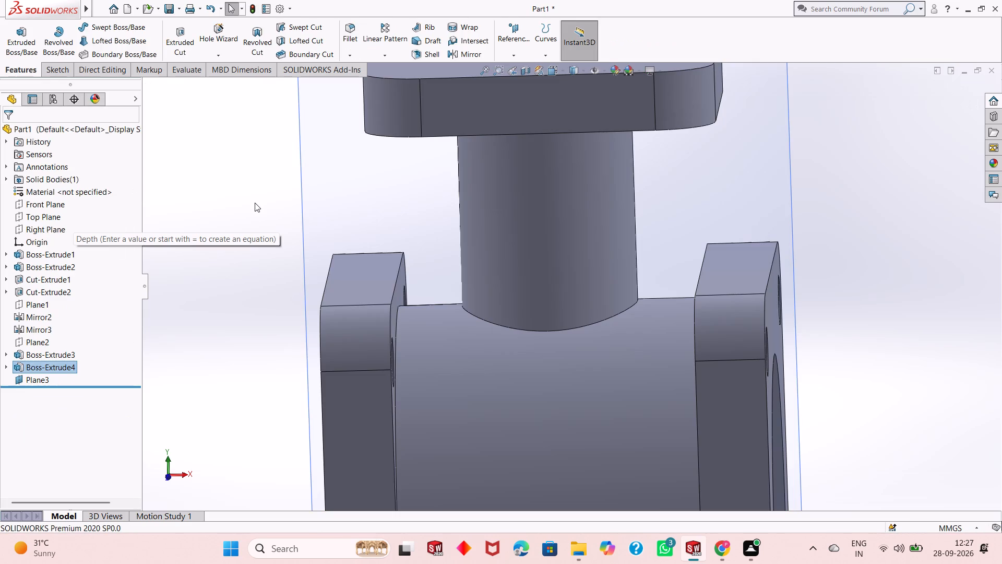
# On Plane3, sketch connected lines about 33 mm down from the top flange's underside inside the column, across to the end flange, and 5 mm up.
pyautogui.click(411, 226)
pyautogui.moveTo(469, 281); pyautogui.dragTo(497, 245, button='middle')
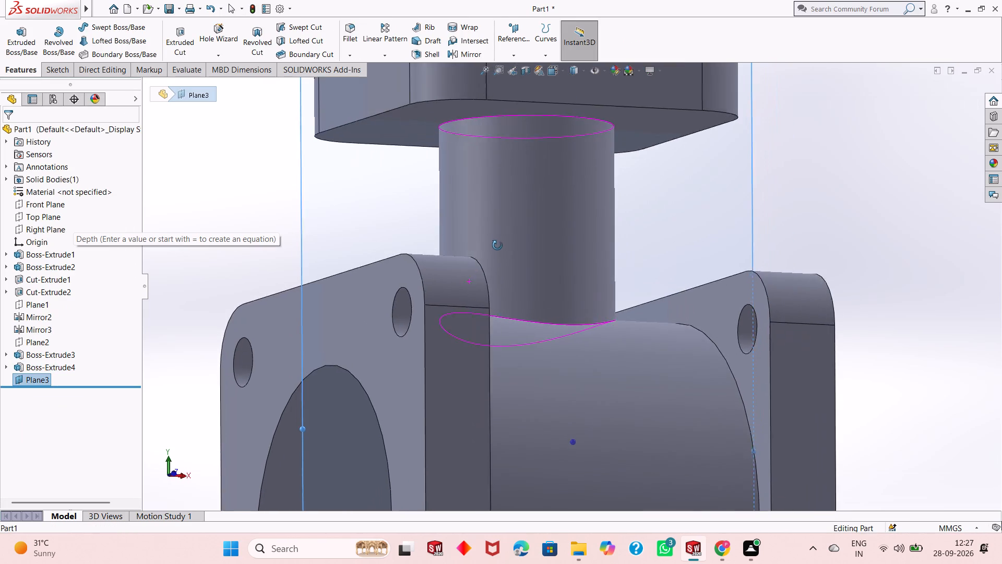
pyautogui.moveTo(497, 245); pyautogui.dragTo(489, 289, button='middle')
pyautogui.scroll(3, 496, 290)
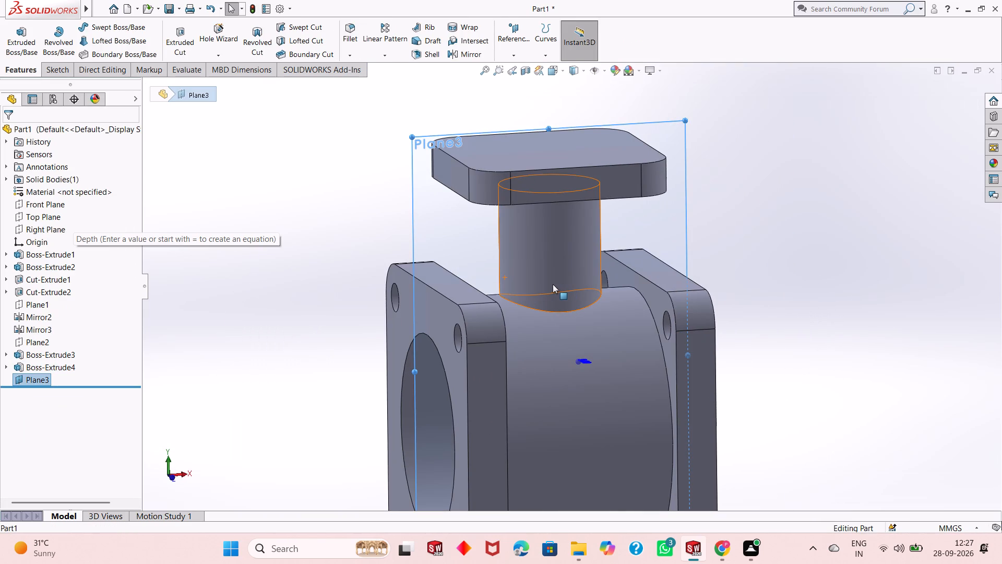
pyautogui.hotkey('ctrl', '8')
pyautogui.scroll(1, 555, 284)
pyautogui.scroll(-1, 580, 209)
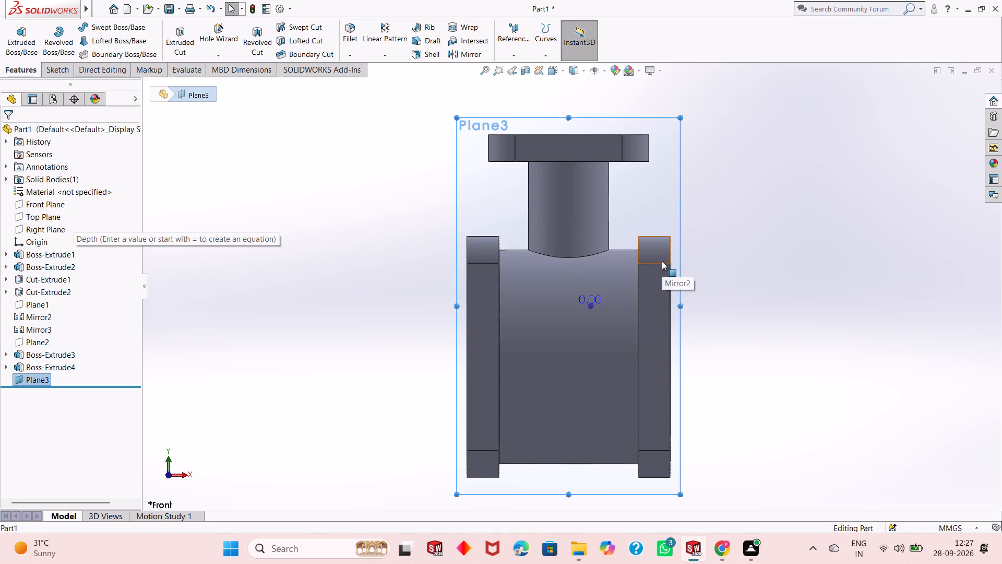
pyautogui.scroll(-3, 574, 234)
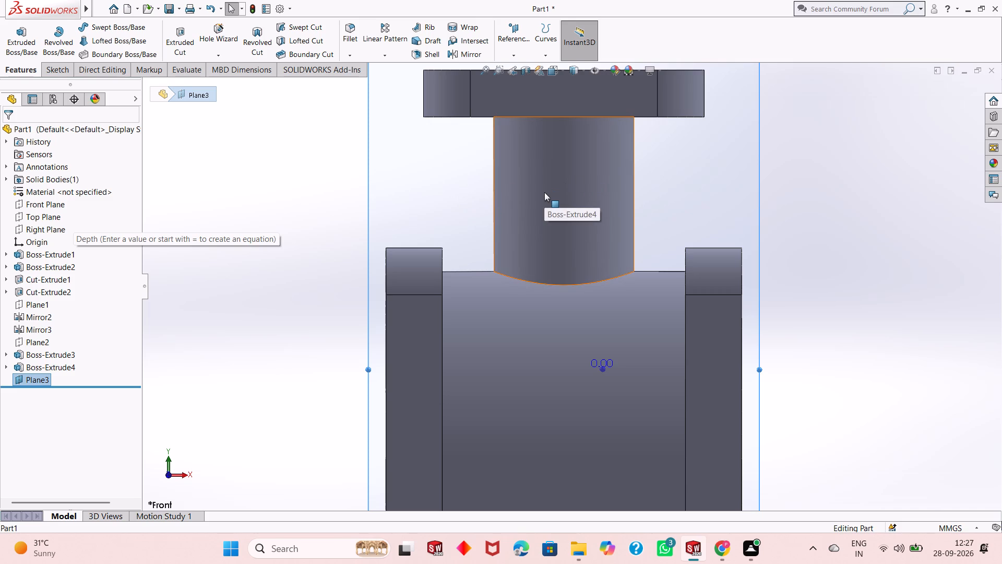
pyautogui.scroll(-1, 534, 196)
pyautogui.scroll(1, 534, 196)
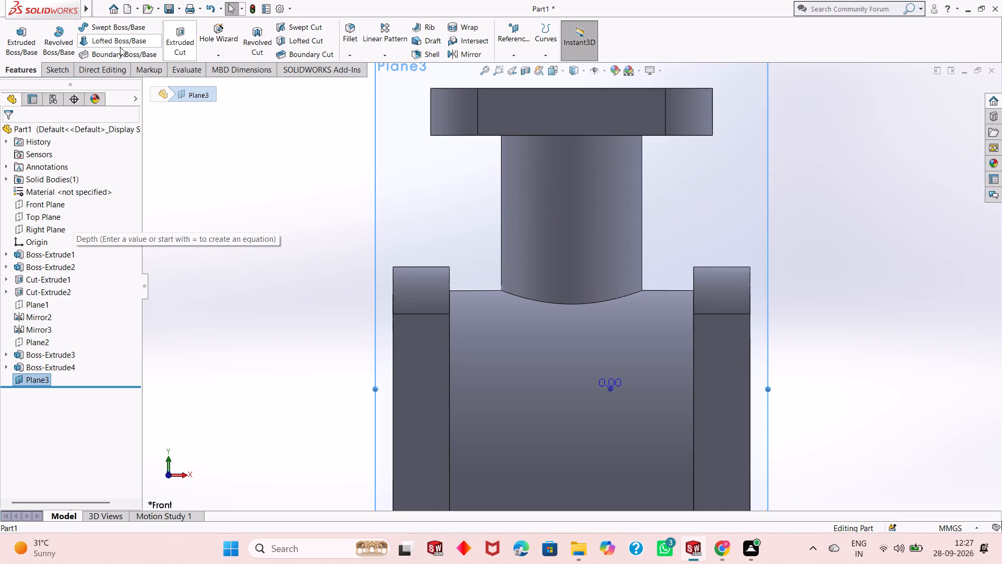
pyautogui.click(58, 66)
pyautogui.rightClick(409, 159)
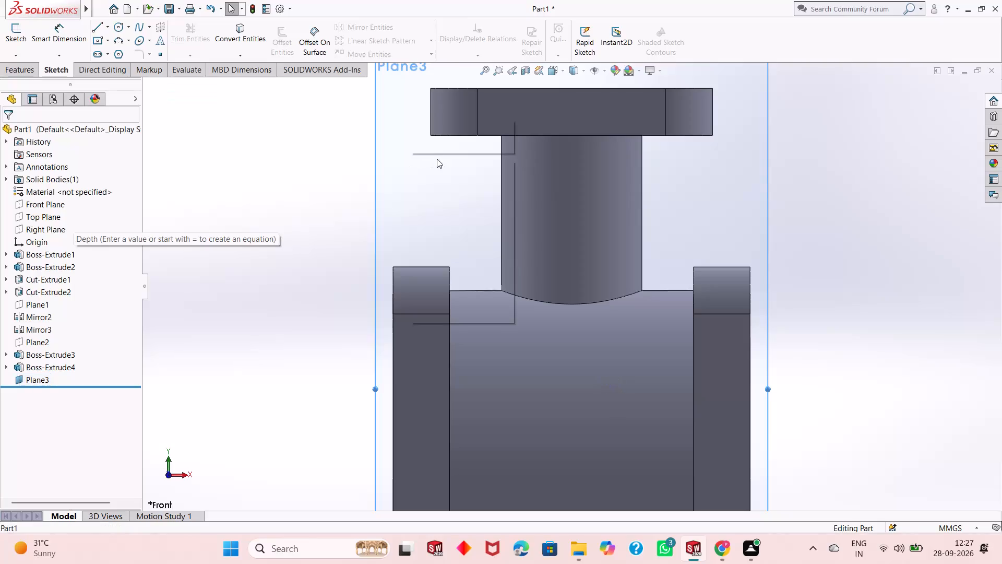
pyautogui.click(437, 150)
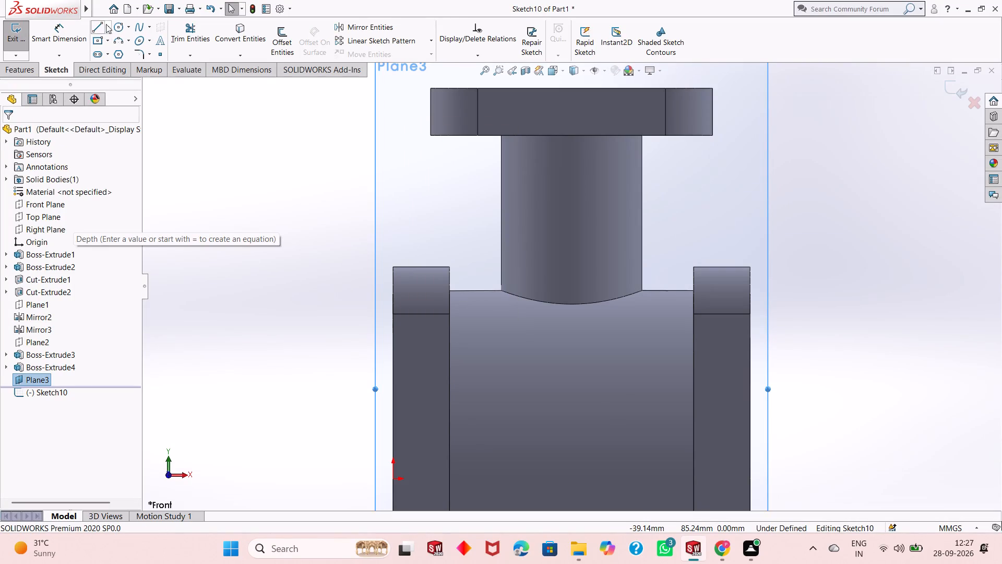
pyautogui.click(101, 24)
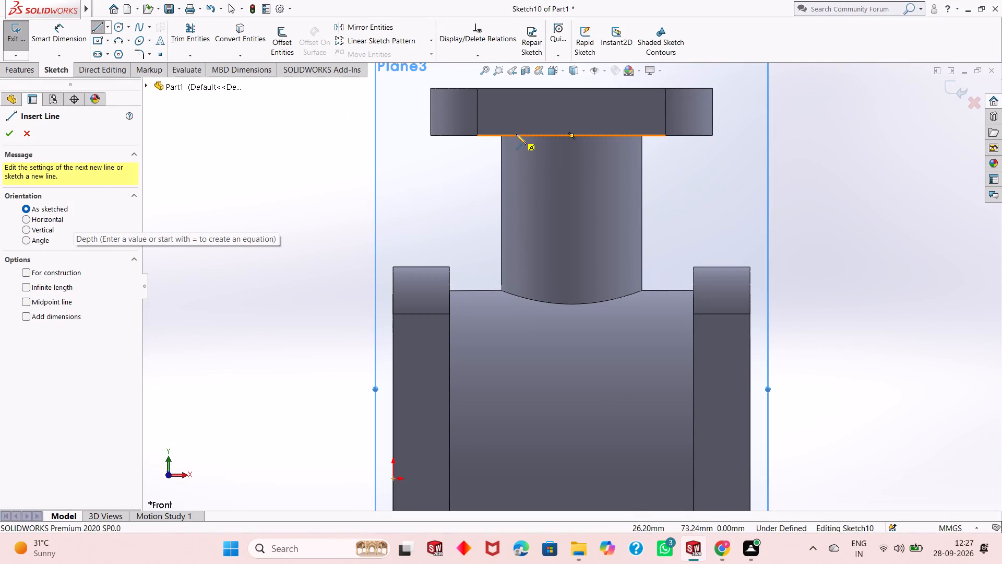
pyautogui.click(514, 135)
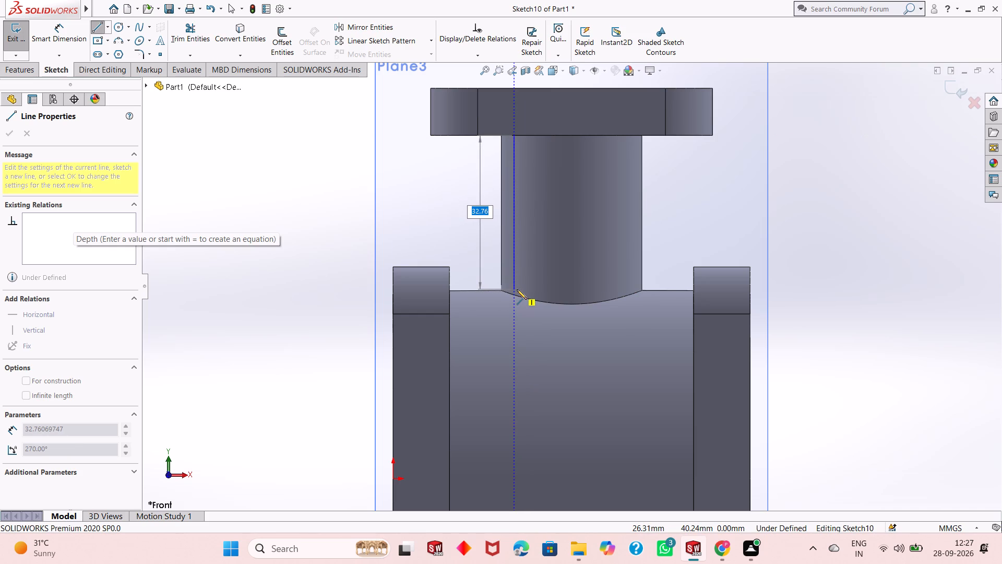
pyautogui.click(517, 289)
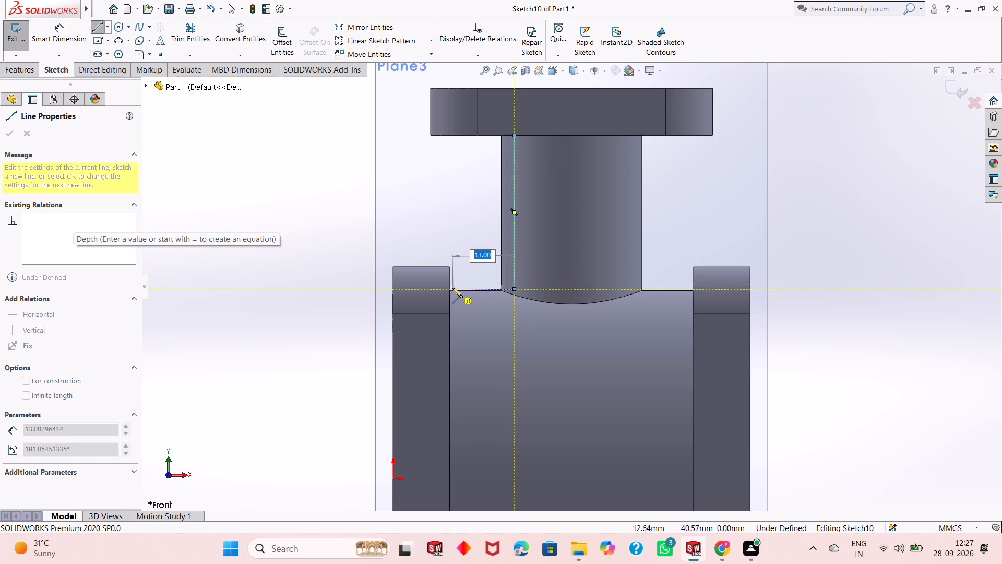
pyautogui.click(450, 291)
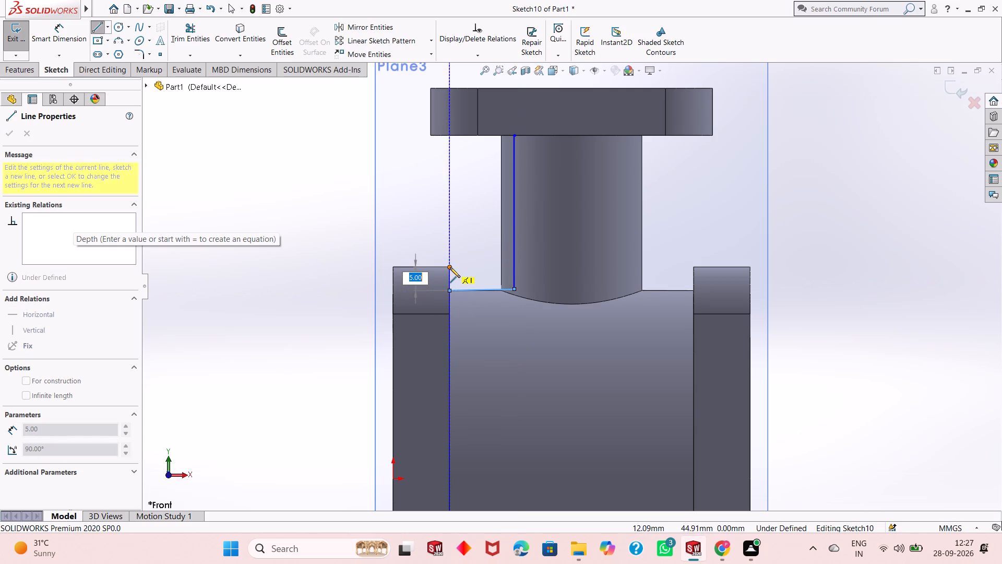
pyautogui.click(450, 267)
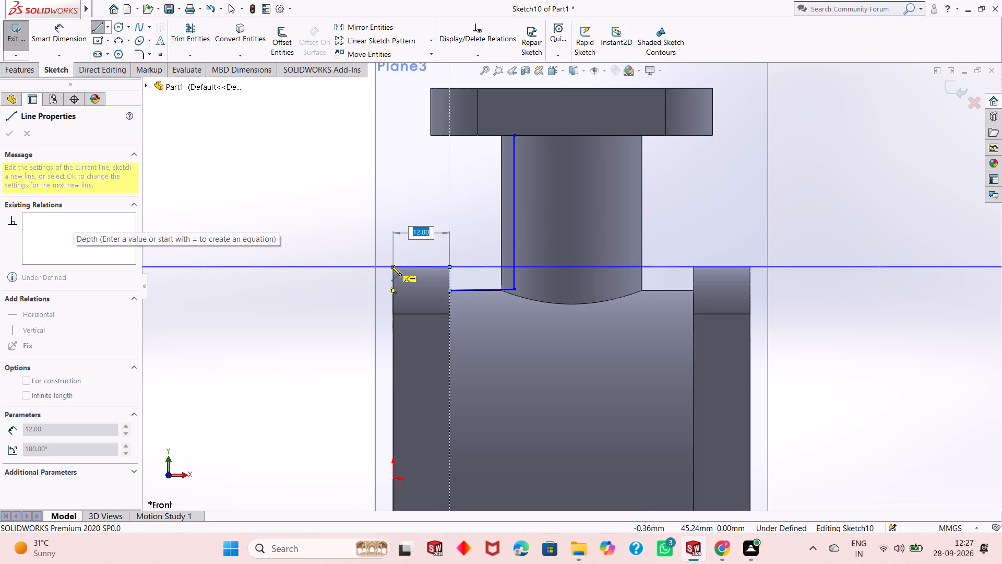
# Close the web profile with a 4 mm line along the end flange's top, a slanted line about 28 mm long, and the top flange's underside.
pyautogui.press('4')
pyautogui.press('Return')
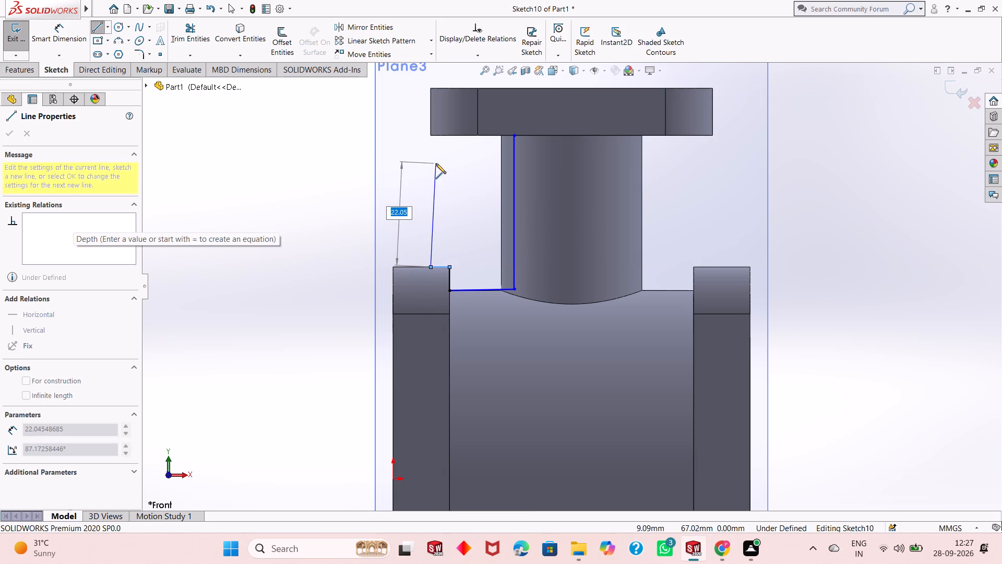
pyautogui.click(454, 136)
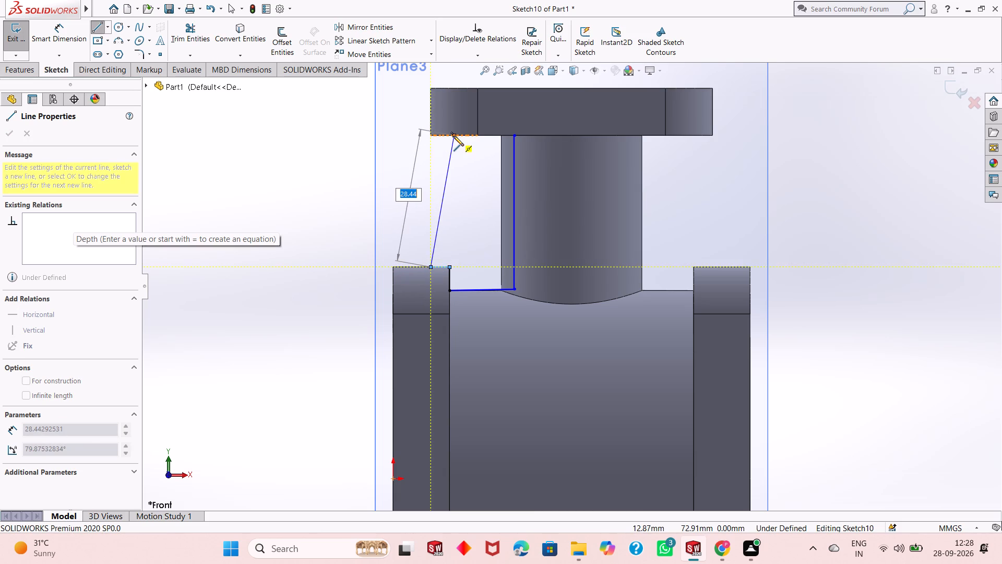
pyautogui.click(515, 134)
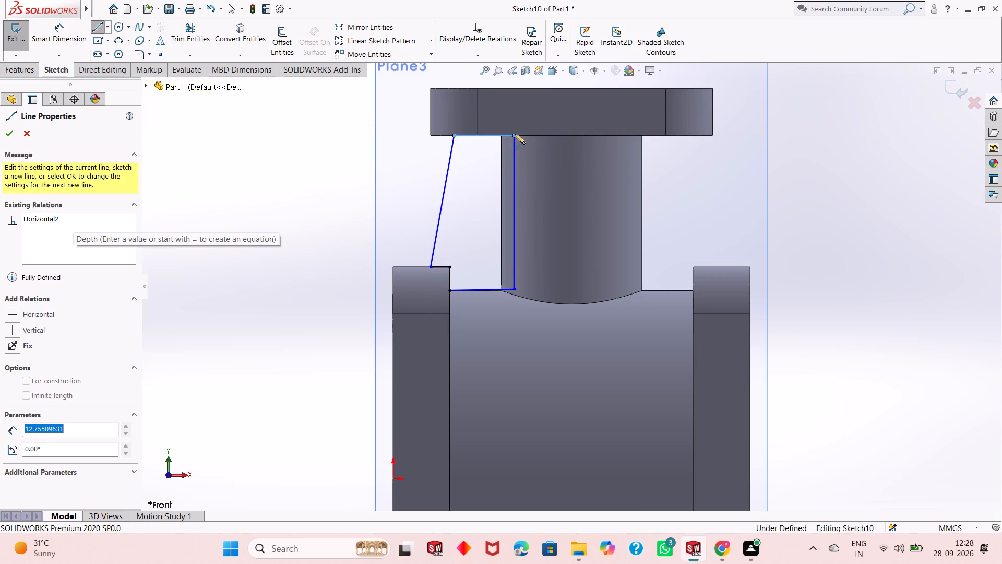
pyautogui.rightClick(319, 189)
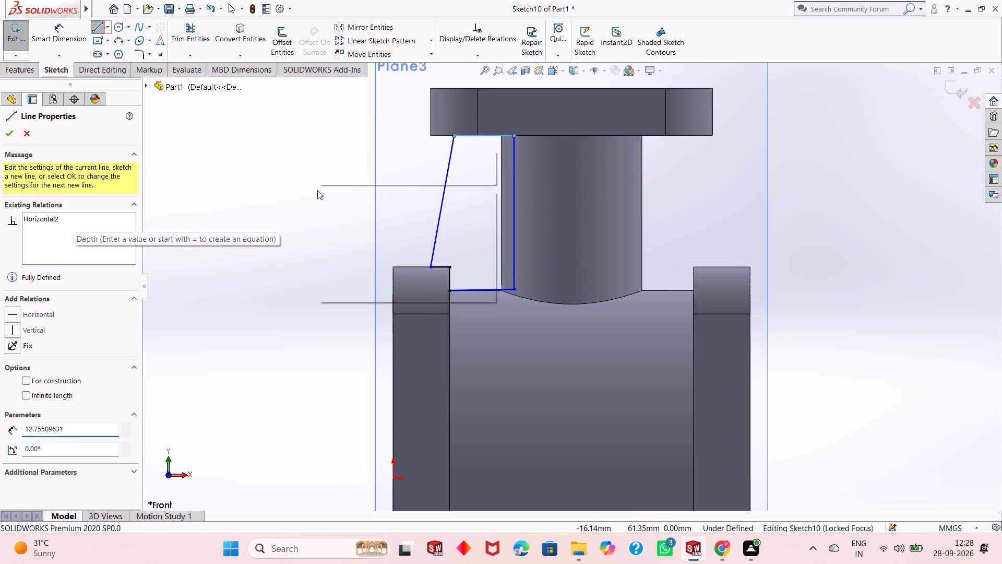
pyautogui.click(378, 199)
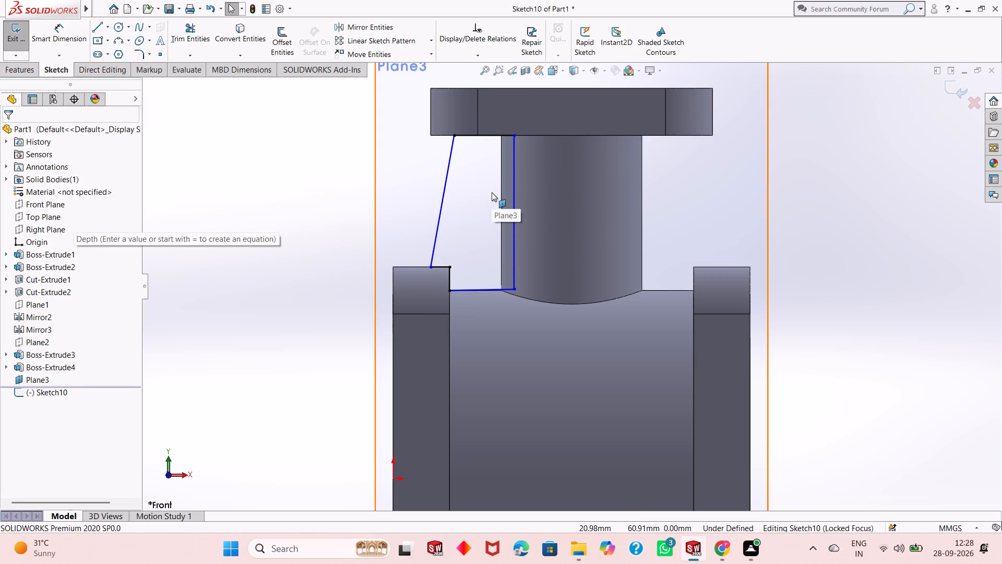
# Extrude the closed web profile 20 mm blind from the sketch plane, merged with the body.
pyautogui.scroll(1, 492, 193)
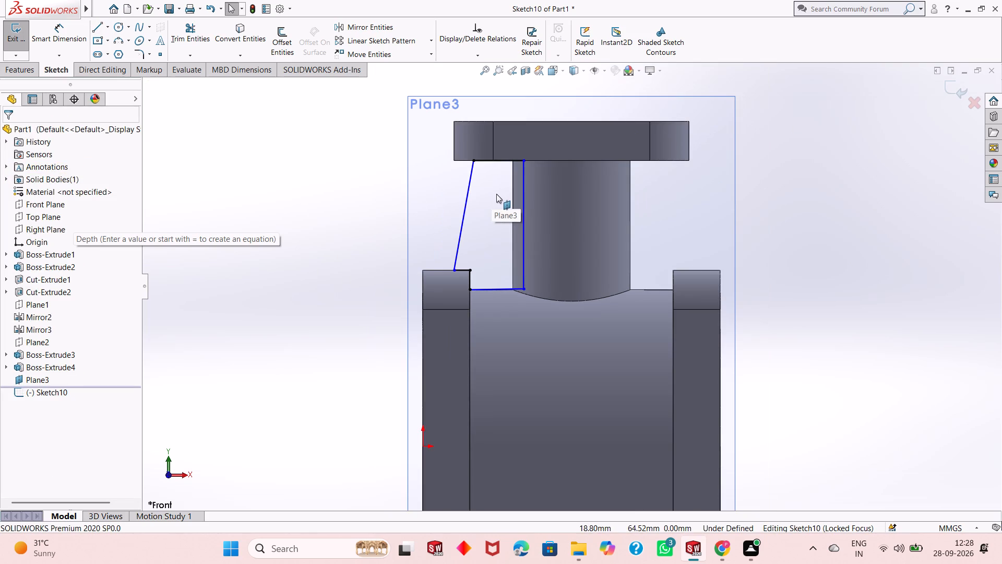
pyautogui.click(27, 69)
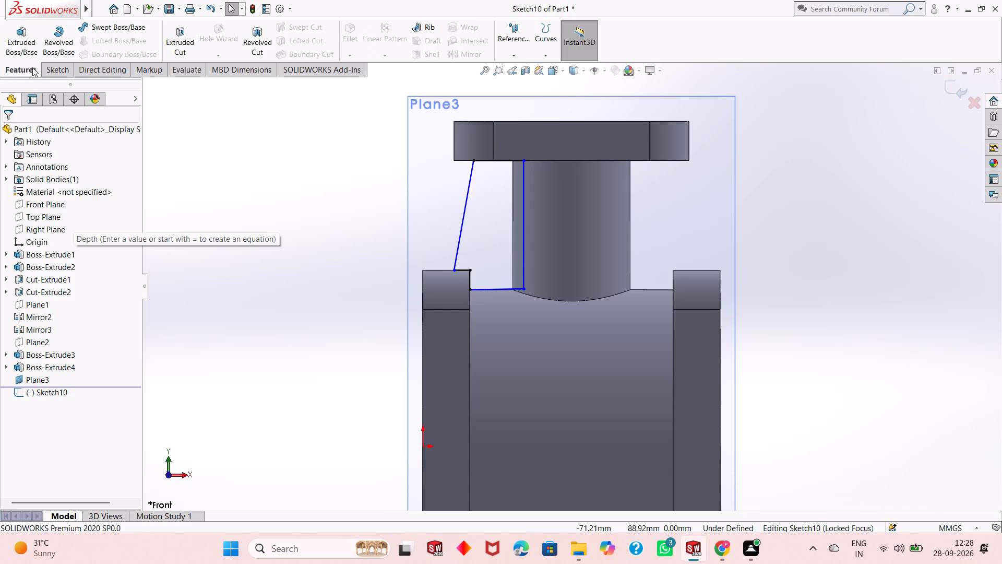
pyautogui.click(29, 48)
pyautogui.moveTo(309, 207); pyautogui.dragTo(330, 206, button='middle')
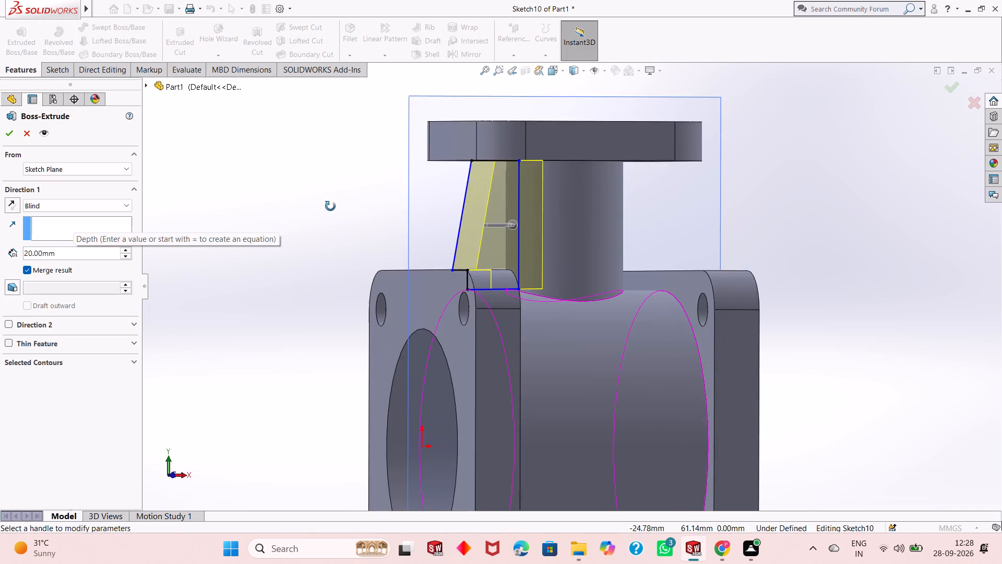
pyautogui.moveTo(330, 206); pyautogui.dragTo(303, 128, button='middle')
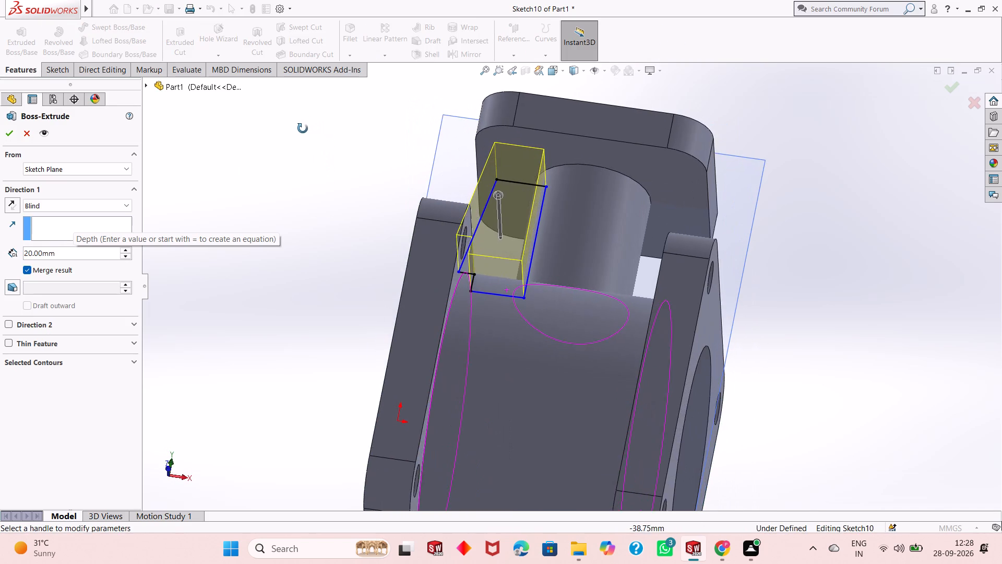
pyautogui.moveTo(303, 128); pyautogui.dragTo(294, 214, button='middle')
pyautogui.click(8, 136)
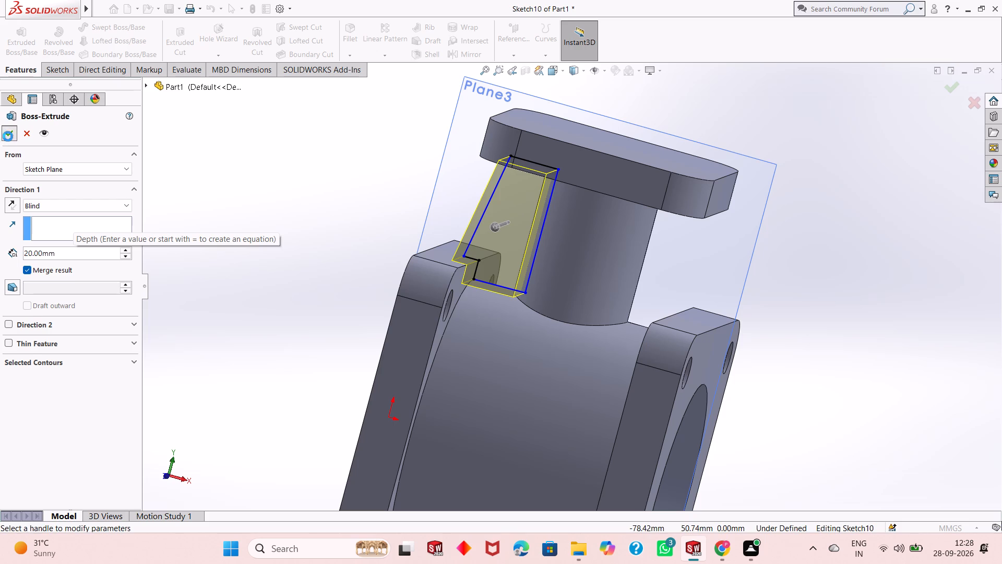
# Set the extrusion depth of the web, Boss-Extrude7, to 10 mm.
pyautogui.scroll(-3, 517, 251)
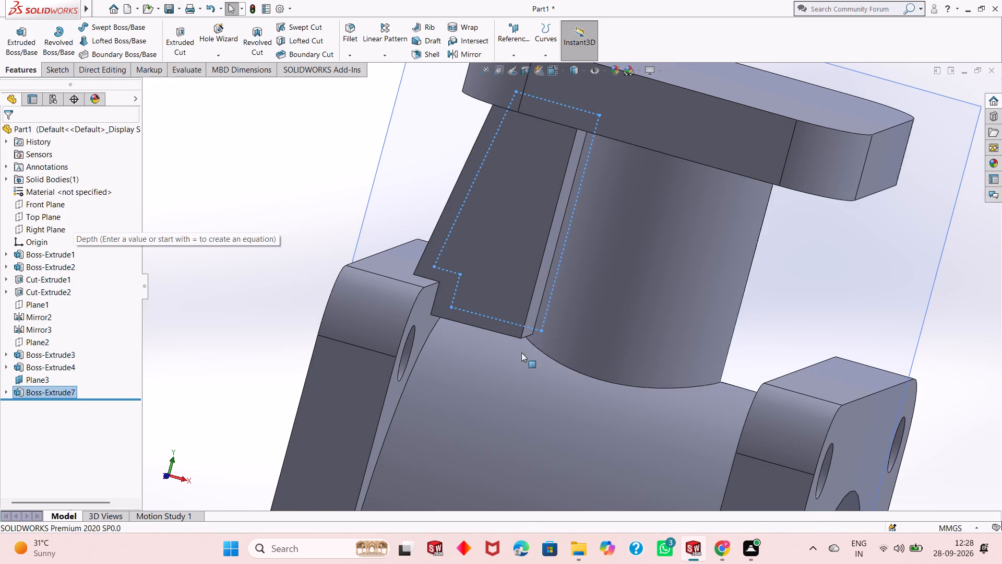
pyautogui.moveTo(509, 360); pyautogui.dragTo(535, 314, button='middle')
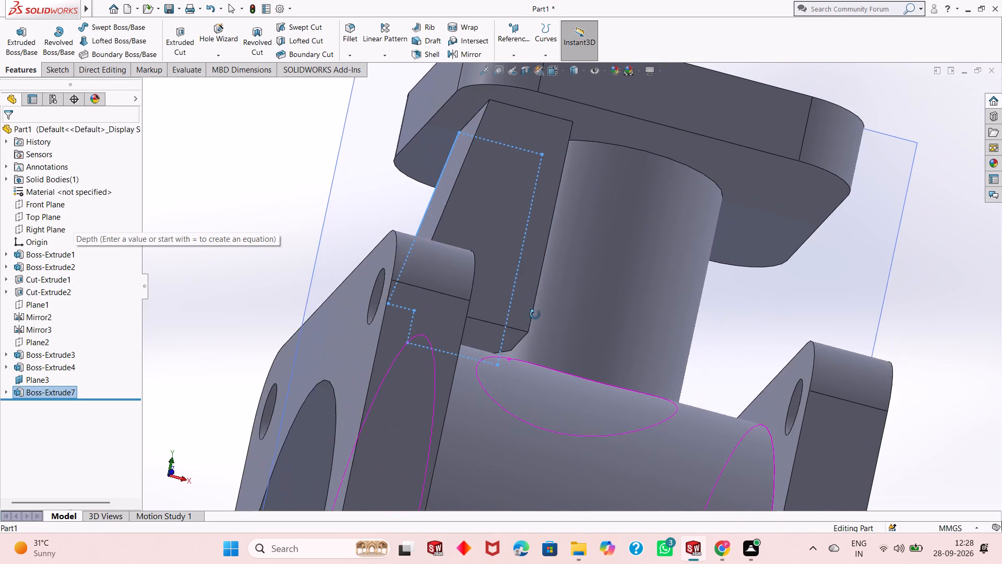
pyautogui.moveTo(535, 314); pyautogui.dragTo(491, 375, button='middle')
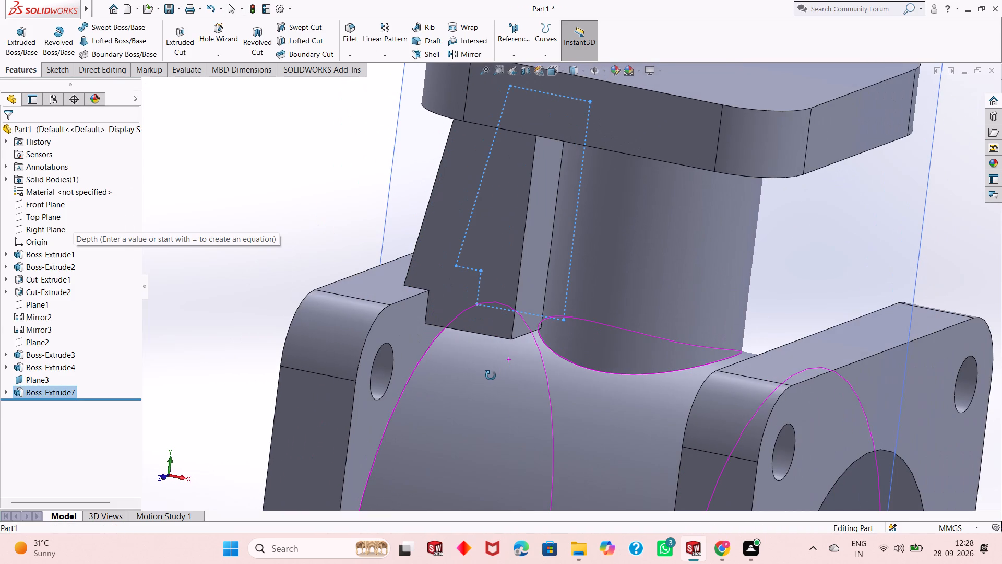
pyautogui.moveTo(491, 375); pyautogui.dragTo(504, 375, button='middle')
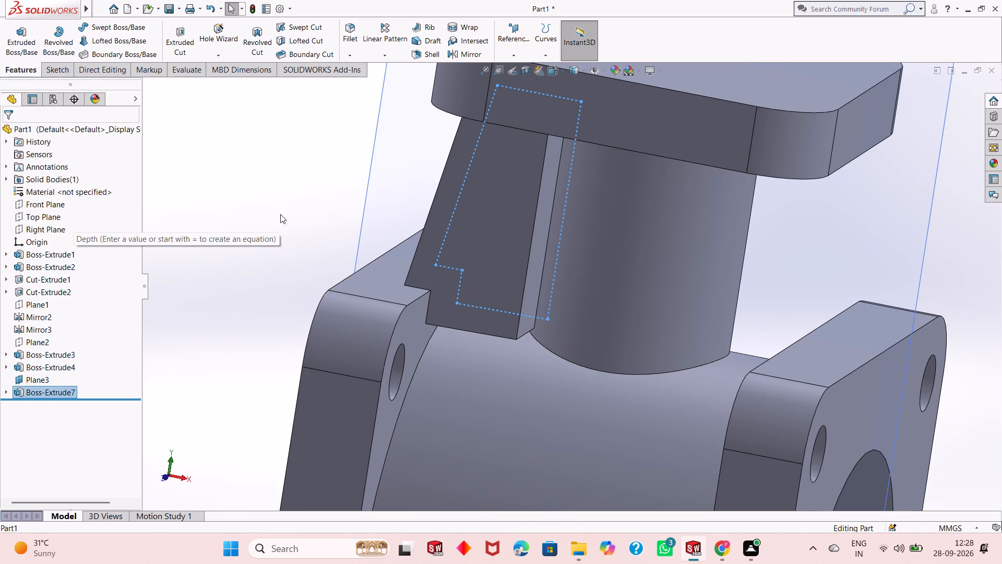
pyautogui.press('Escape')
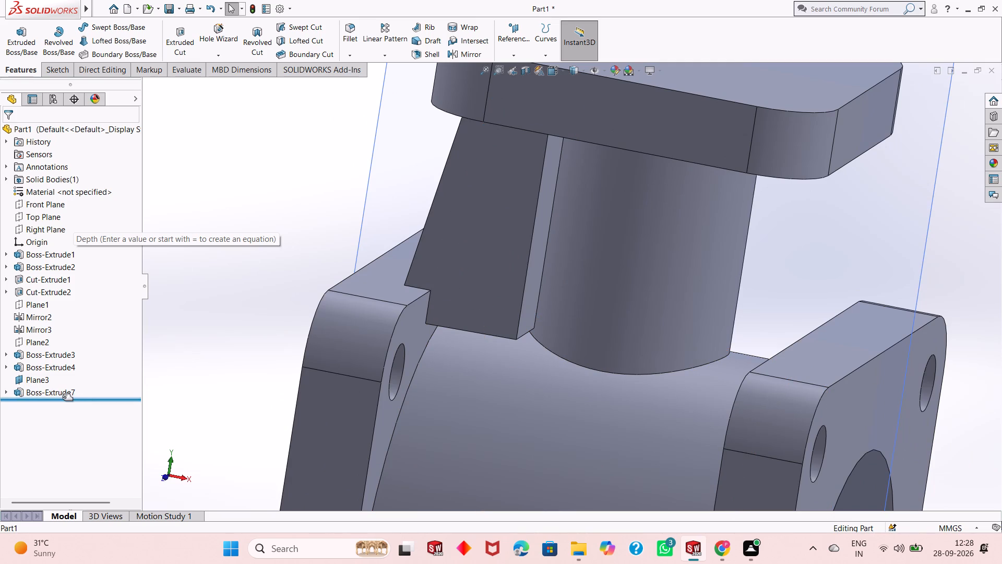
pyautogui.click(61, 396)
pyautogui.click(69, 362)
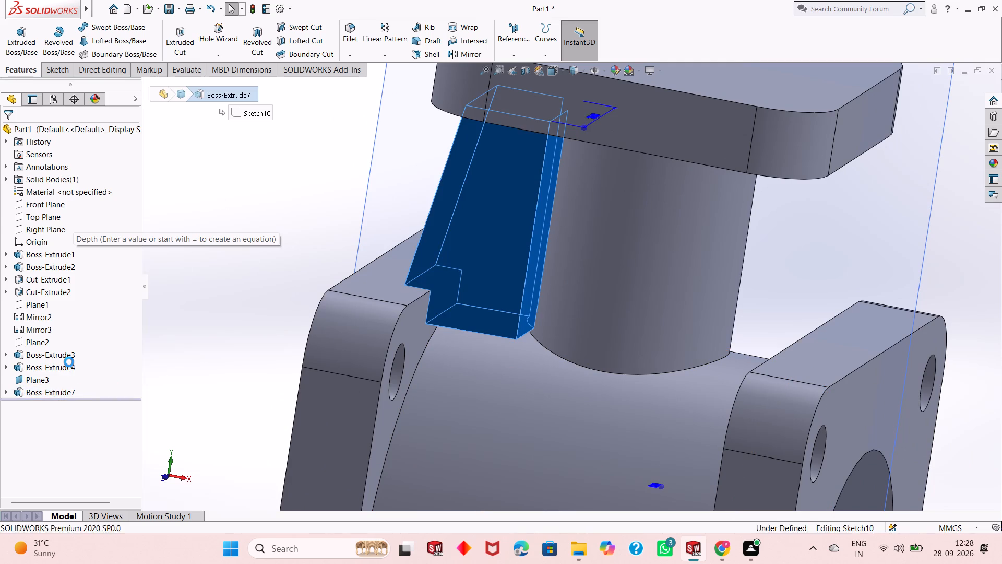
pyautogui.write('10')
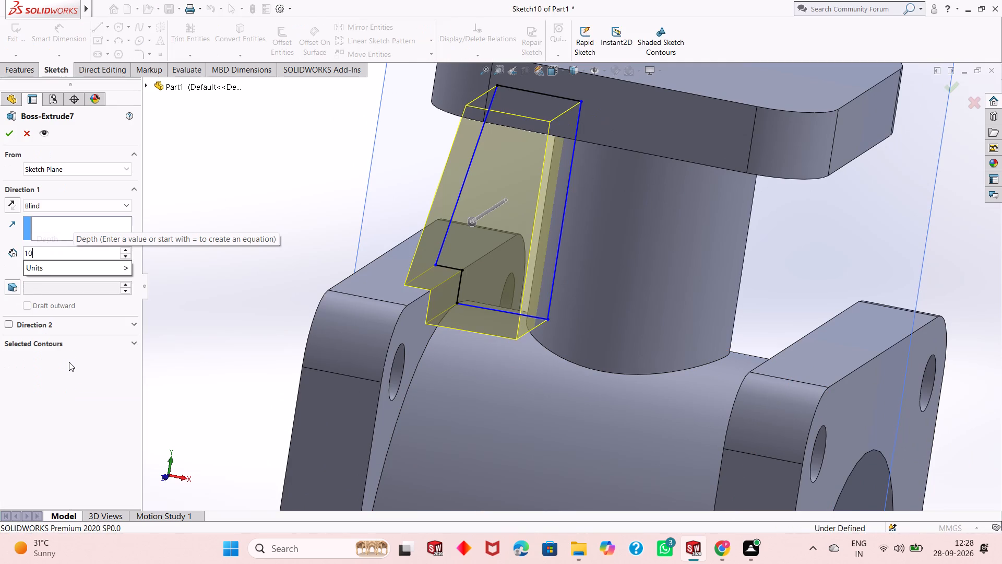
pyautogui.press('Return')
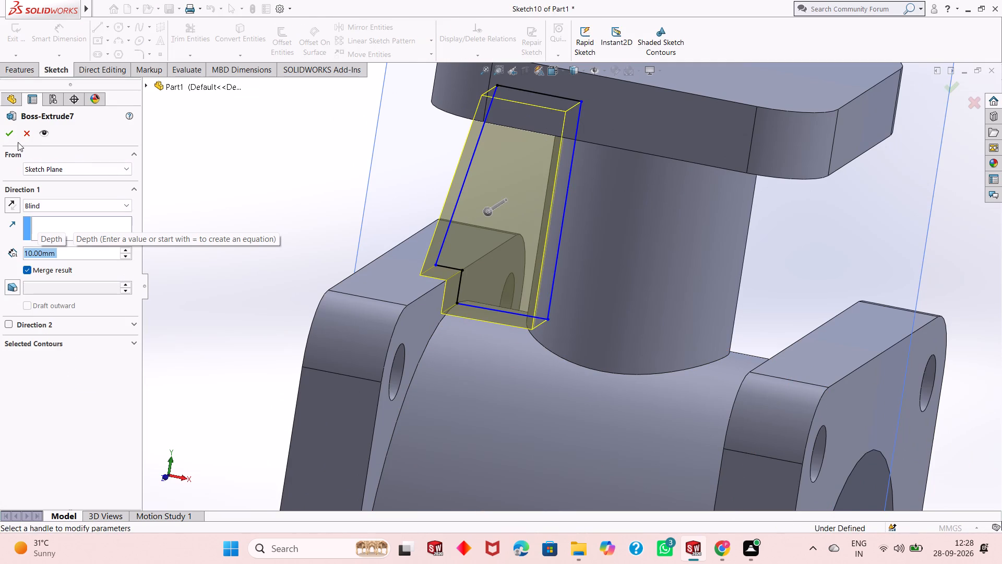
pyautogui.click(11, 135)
# Examine from several angles how the web's bottom edge meets the cylinder, column and end flange.
pyautogui.scroll(-3, 423, 303)
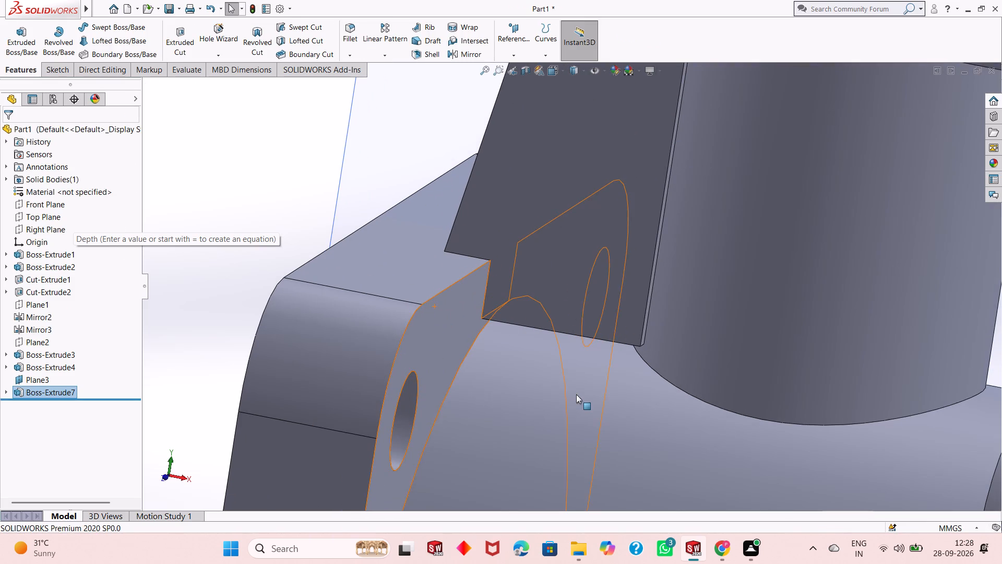
pyautogui.moveTo(572, 401); pyautogui.dragTo(541, 407, button='middle')
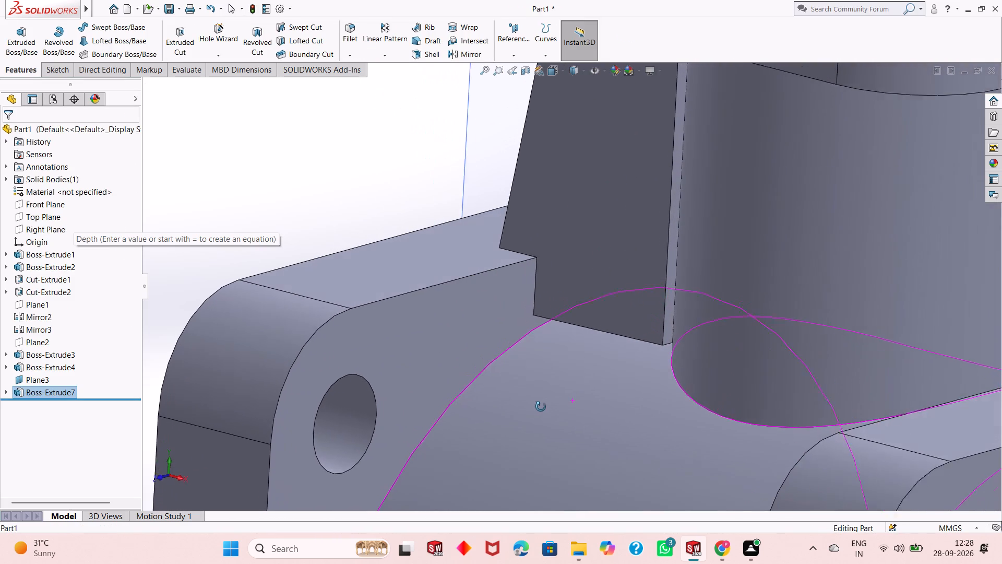
pyautogui.moveTo(541, 407); pyautogui.dragTo(542, 413, button='middle')
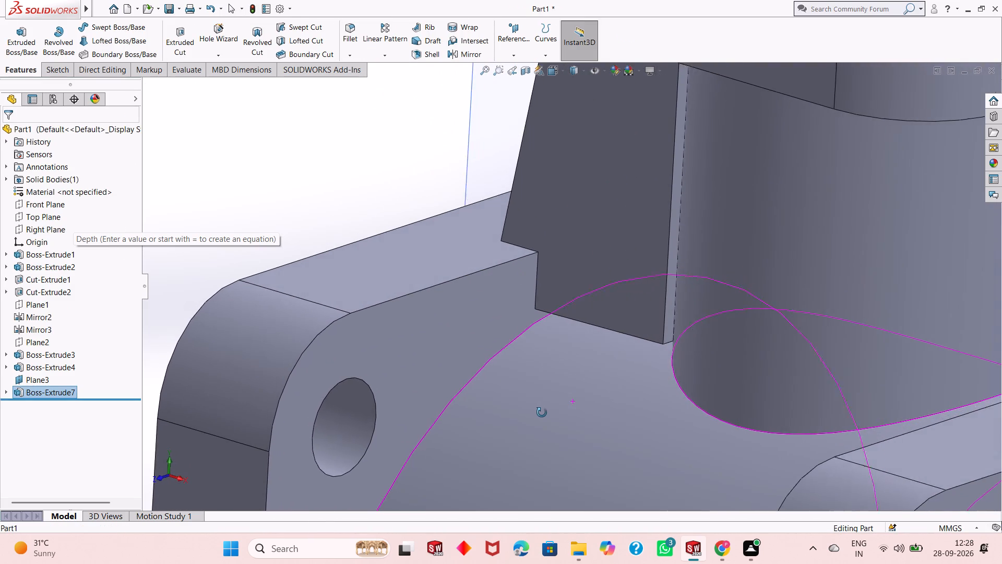
pyautogui.moveTo(542, 413); pyautogui.dragTo(581, 385, button='middle')
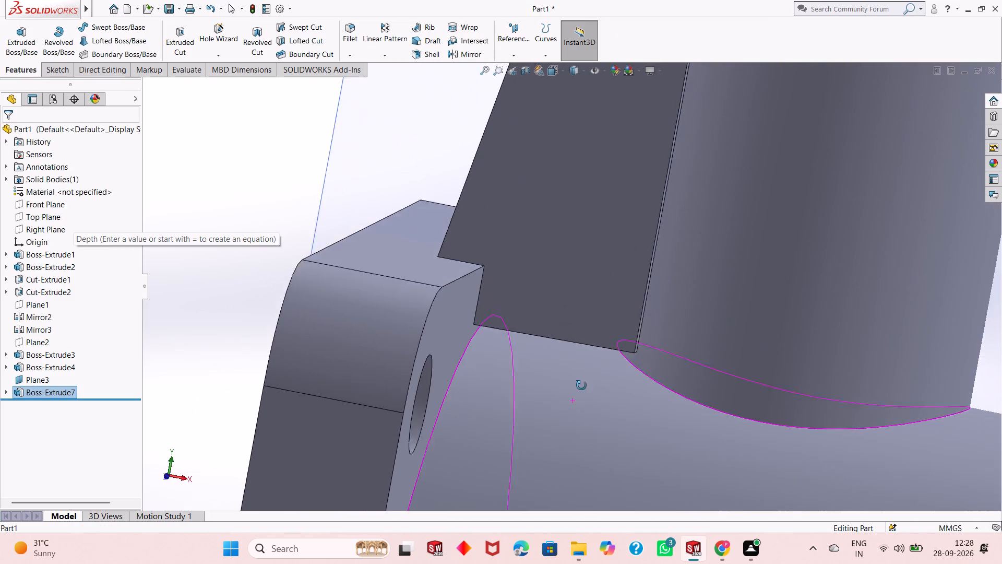
pyautogui.moveTo(581, 385); pyautogui.dragTo(584, 377, button='middle')
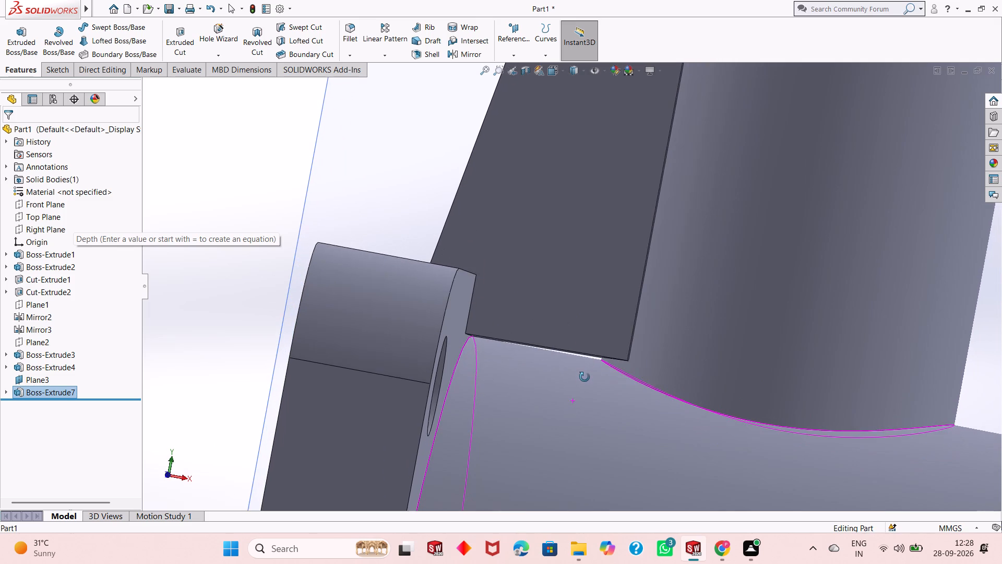
pyautogui.moveTo(584, 377); pyautogui.dragTo(582, 385, button='middle')
pyautogui.middleClick(581, 386)
pyautogui.middleClick(580, 387)
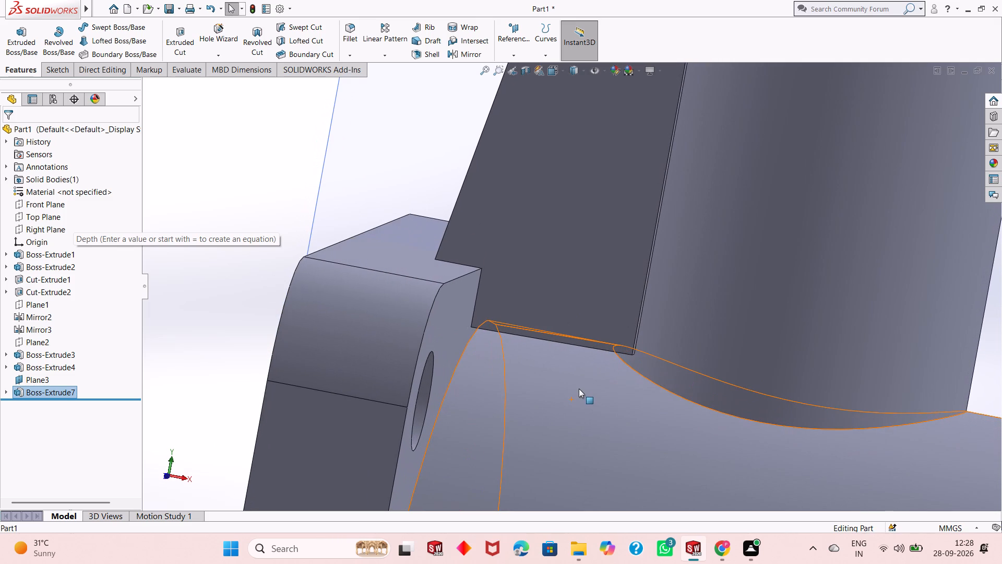
pyautogui.scroll(3, 579, 389)
# Undo the web's depth change, its extrusion and all of its profile lines, leaving the sketch on Plane3 open and empty.
pyautogui.hotkey('ctrl', 'z')
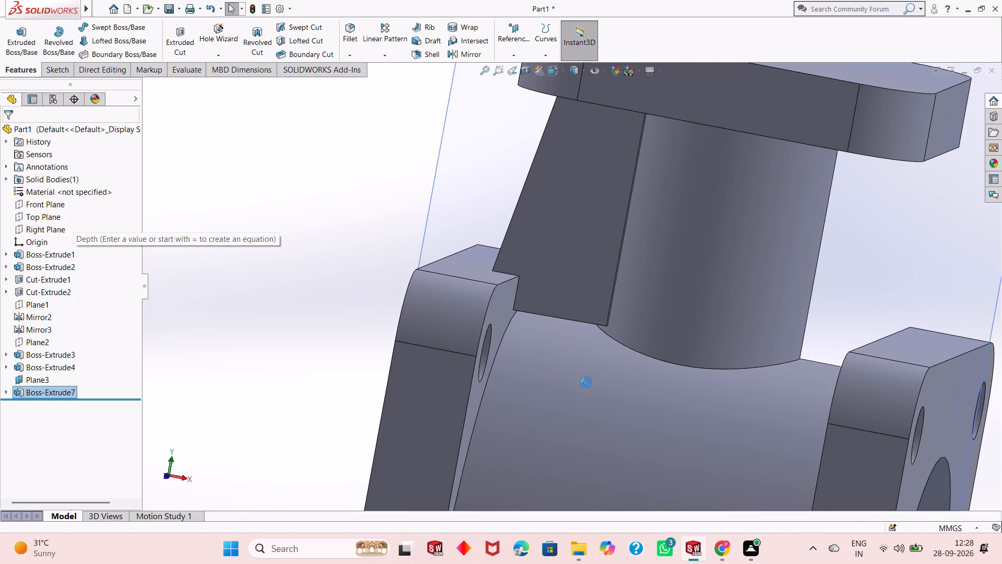
pyautogui.hotkey('ctrl', 'z')
pyautogui.hotkey('ctrl', '8')
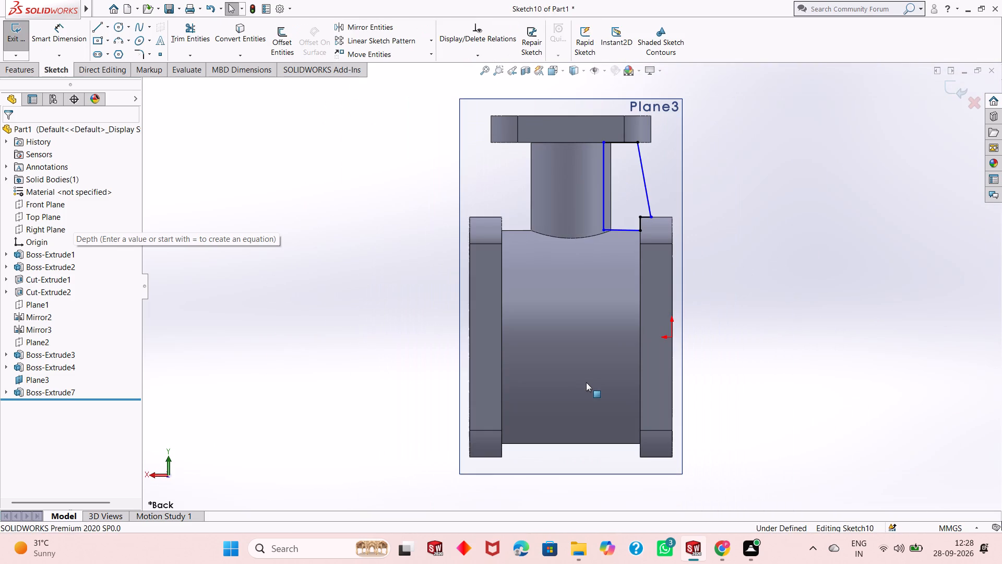
pyautogui.hotkey('ctrl', '8')
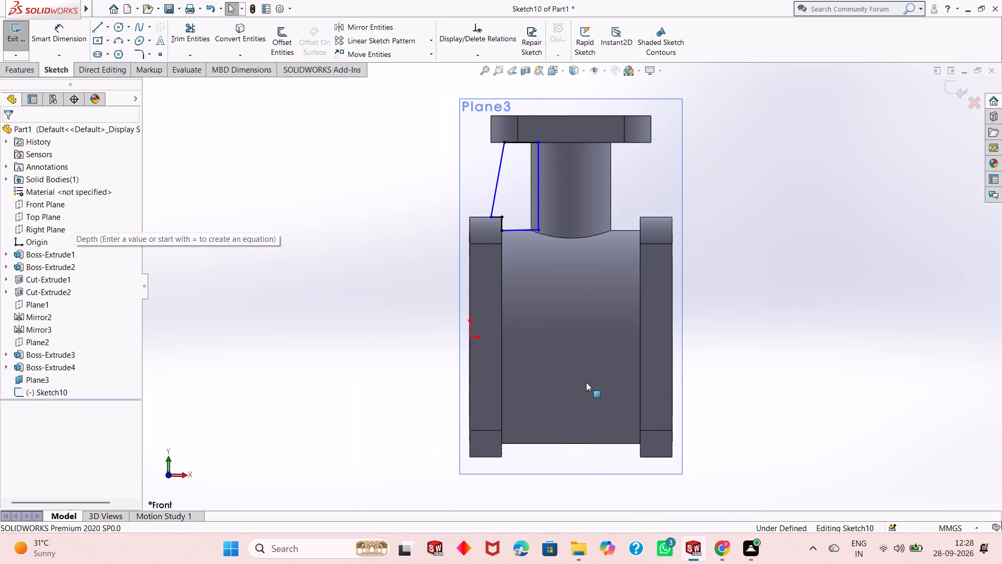
pyautogui.scroll(-3, 540, 124)
pyautogui.press('Escape')
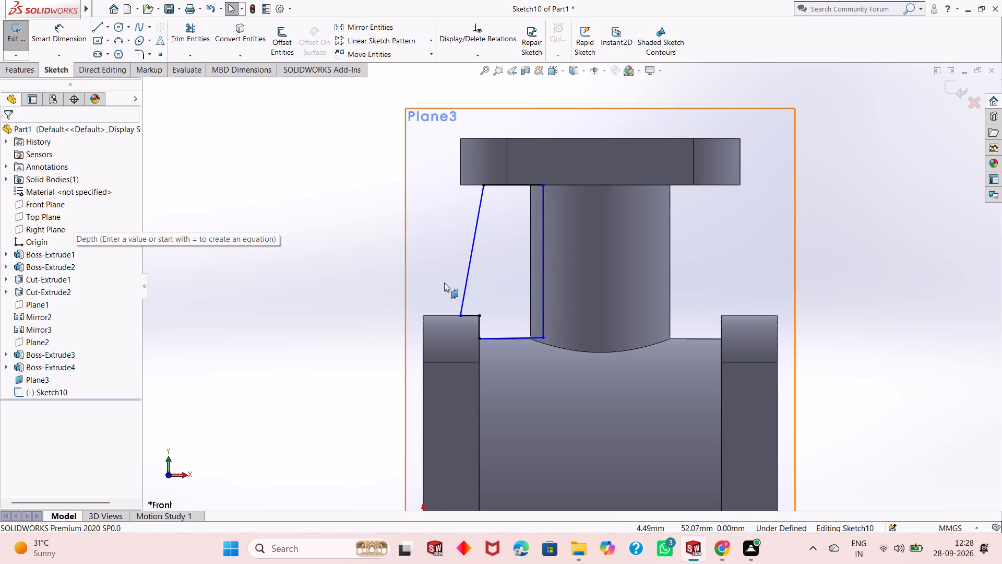
pyautogui.hotkey('ctrl', 'z')
pyautogui.hotkey('ctrl', 'z')
pyautogui.hotkey('ctrl', 'z')
pyautogui.hotkey('ctrl', 'z')
pyautogui.hotkey('ctrl', 'z')
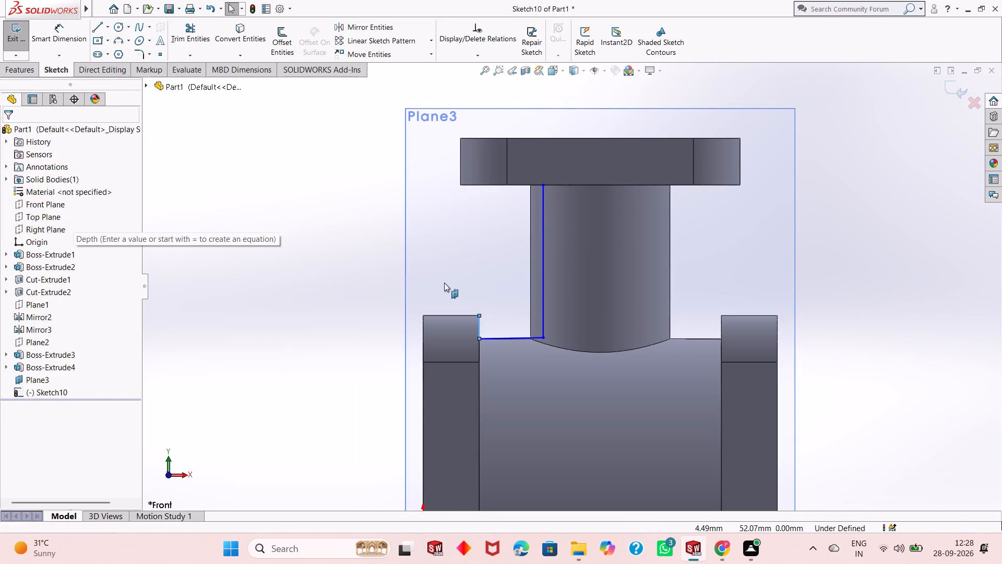
pyautogui.hotkey('ctrl', 'z')
pyautogui.hotkey('ctrl', 'z')
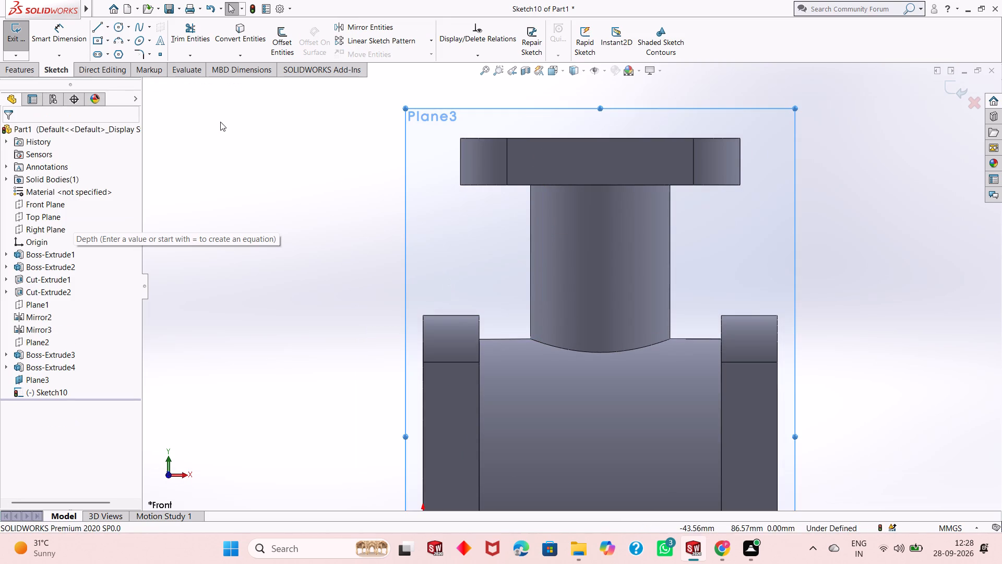
# Sketch connected lines about 40 mm down from the top flange's underside inside the column, about 15 mm across to the end flange, and up to its top.
pyautogui.click(93, 25)
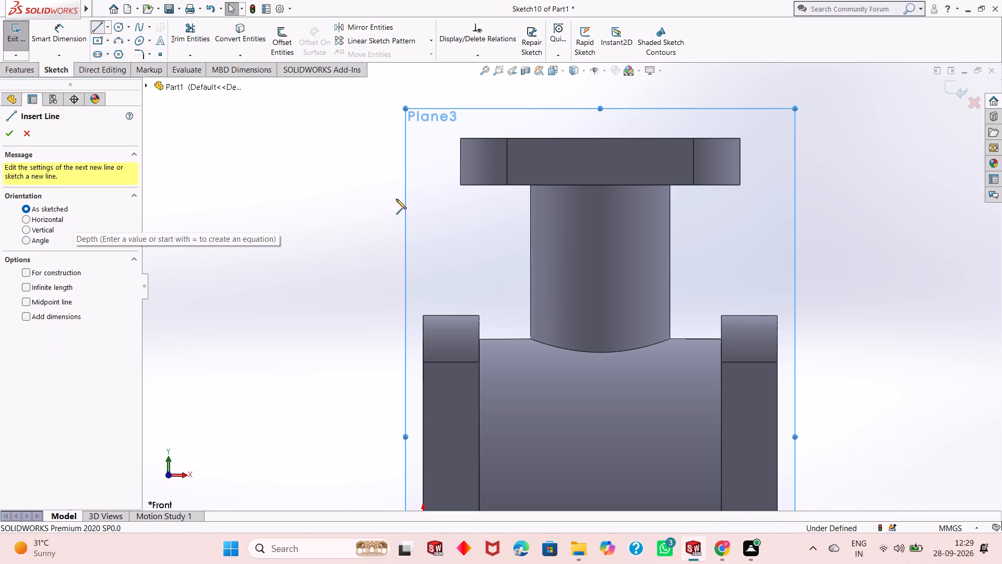
pyautogui.click(550, 184)
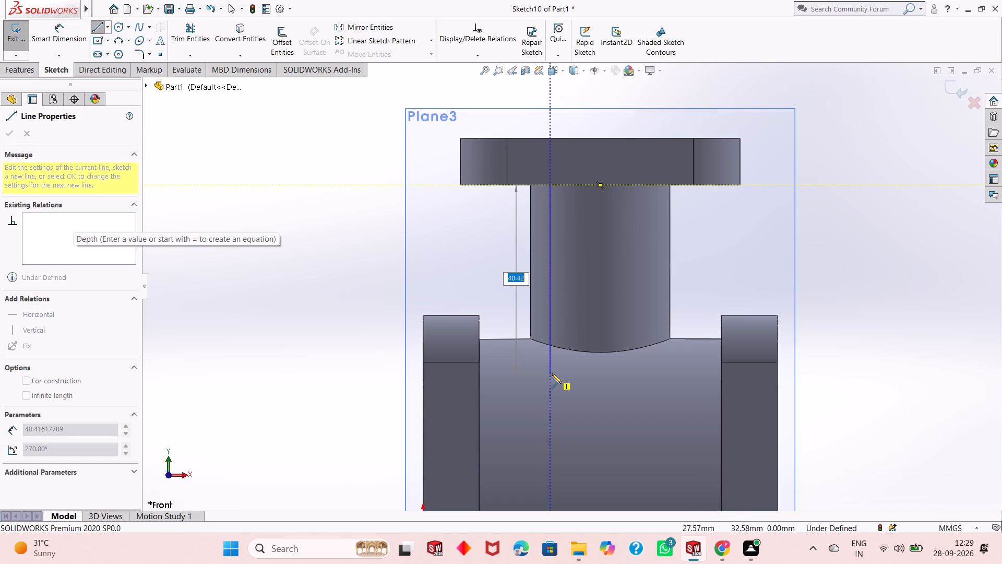
pyautogui.click(552, 374)
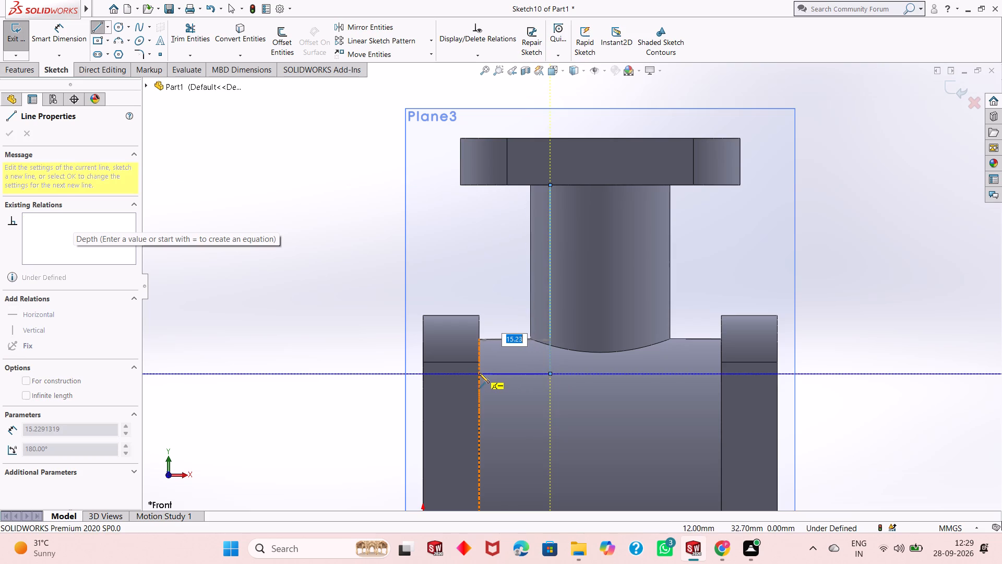
pyautogui.click(479, 373)
pyautogui.click(481, 314)
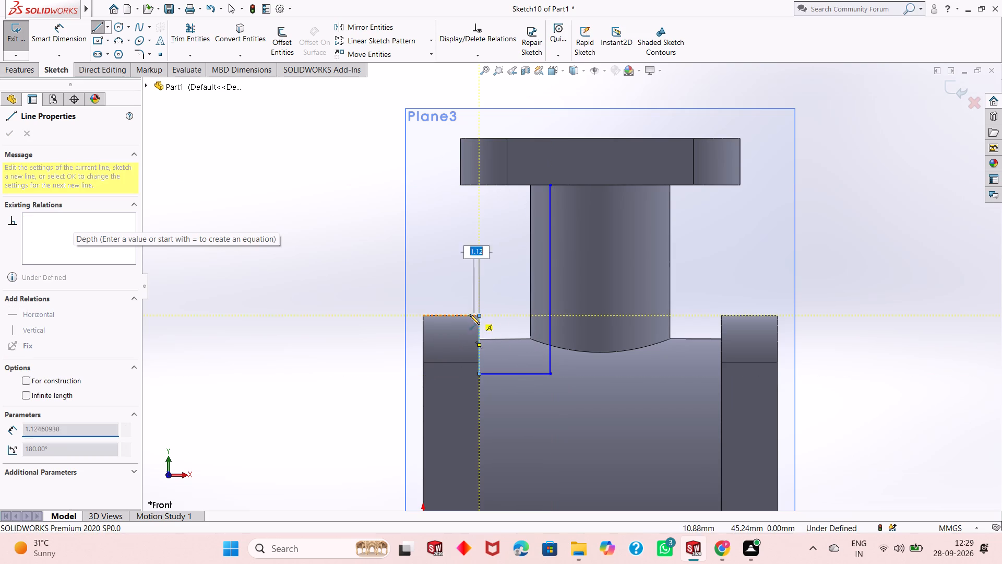
# Close the web profile with a 4 mm line along the end flange's top, a slanted line, and about 14 mm along the top flange's underside.
pyautogui.press('4')
pyautogui.press('Return')
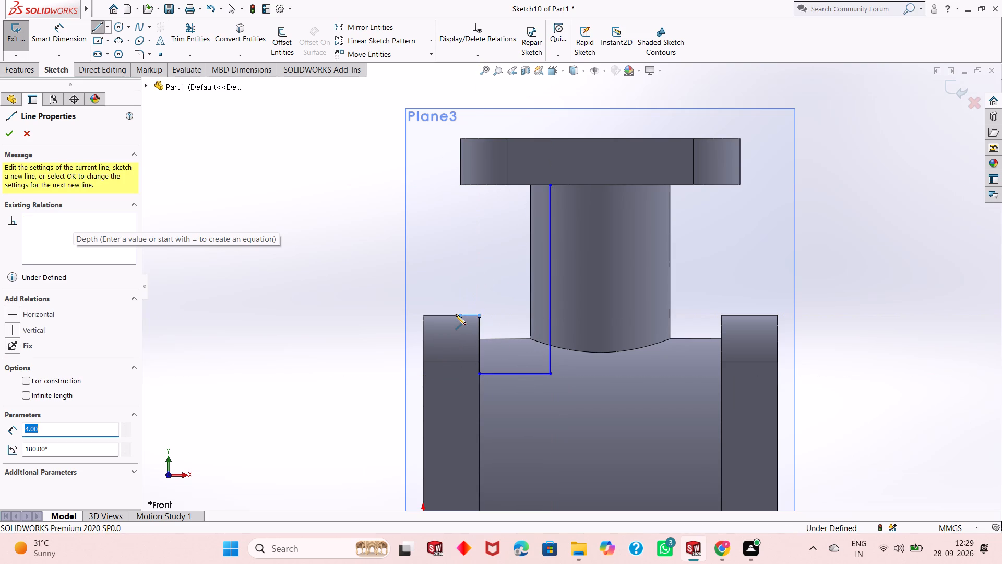
pyautogui.click(483, 184)
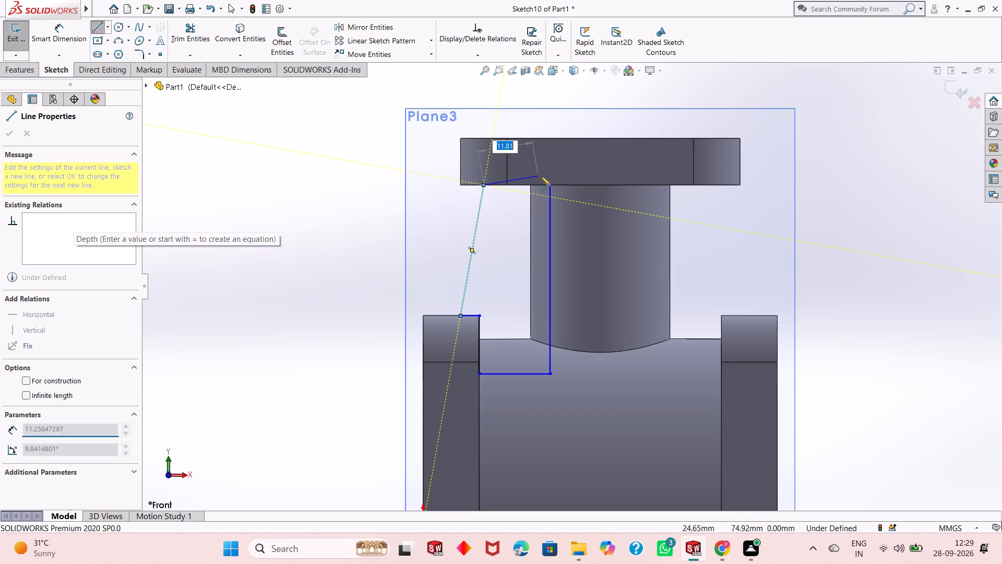
pyautogui.click(551, 185)
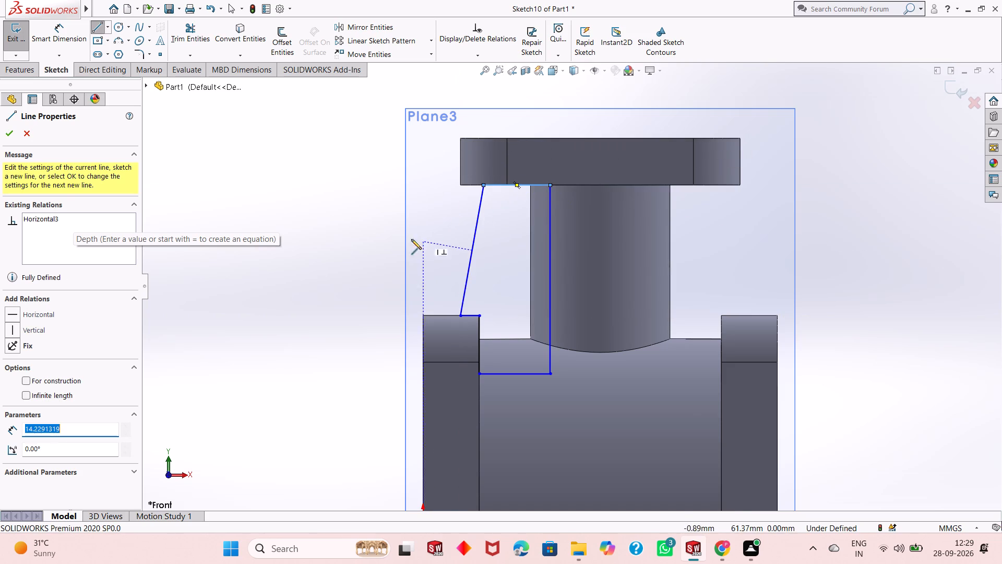
pyautogui.rightClick(298, 219)
pyautogui.click(345, 227)
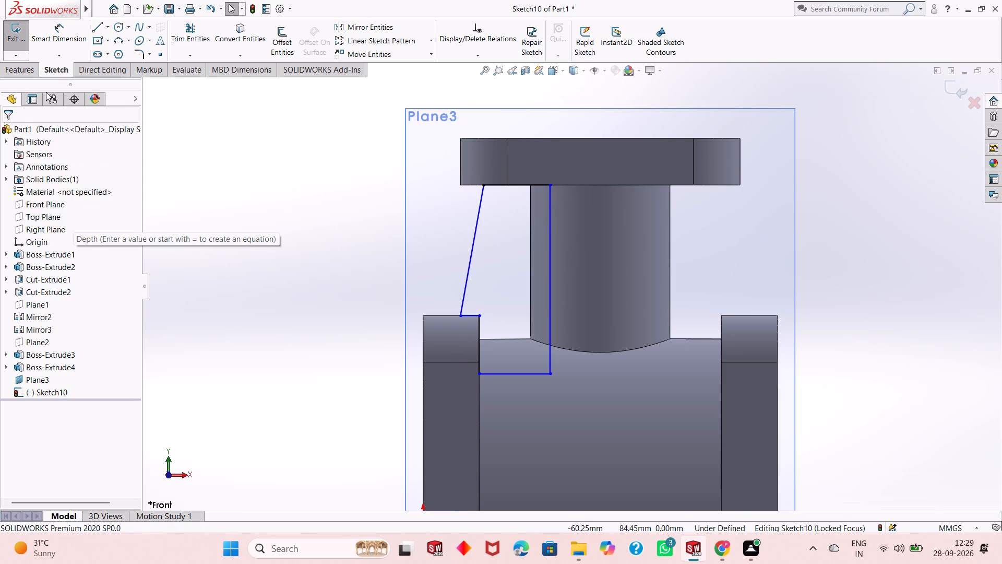
# Extrude the closed web profile 10 mm blind from the sketch plane, merged with the body.
pyautogui.click(30, 72)
pyautogui.click(33, 39)
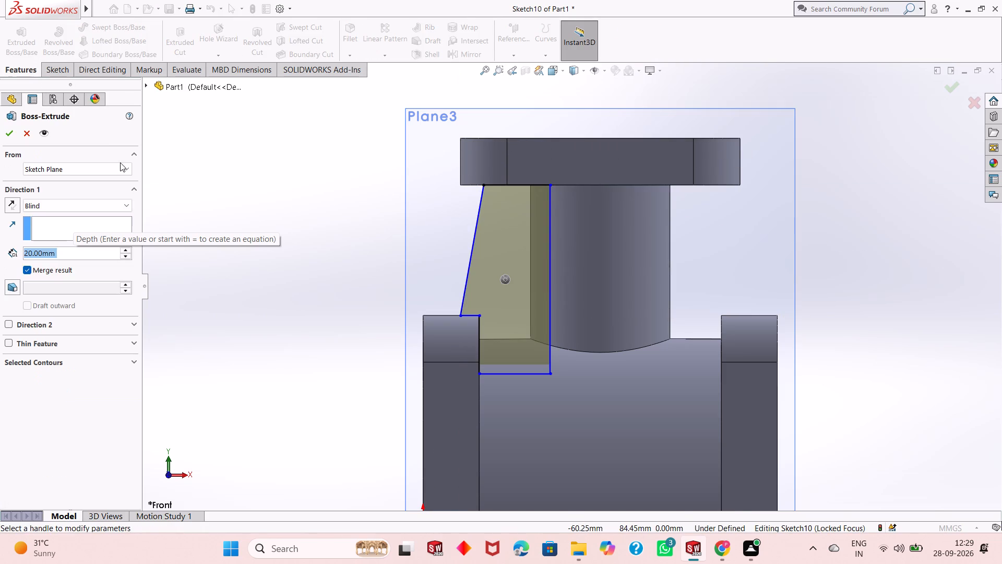
pyautogui.press('1')
pyautogui.press('0')
pyautogui.press('Return')
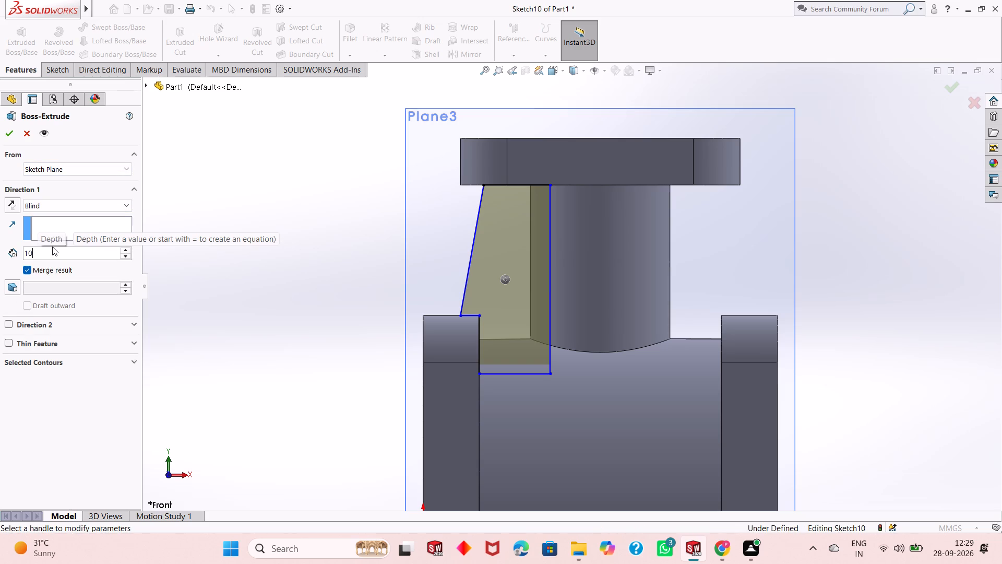
pyautogui.click(13, 133)
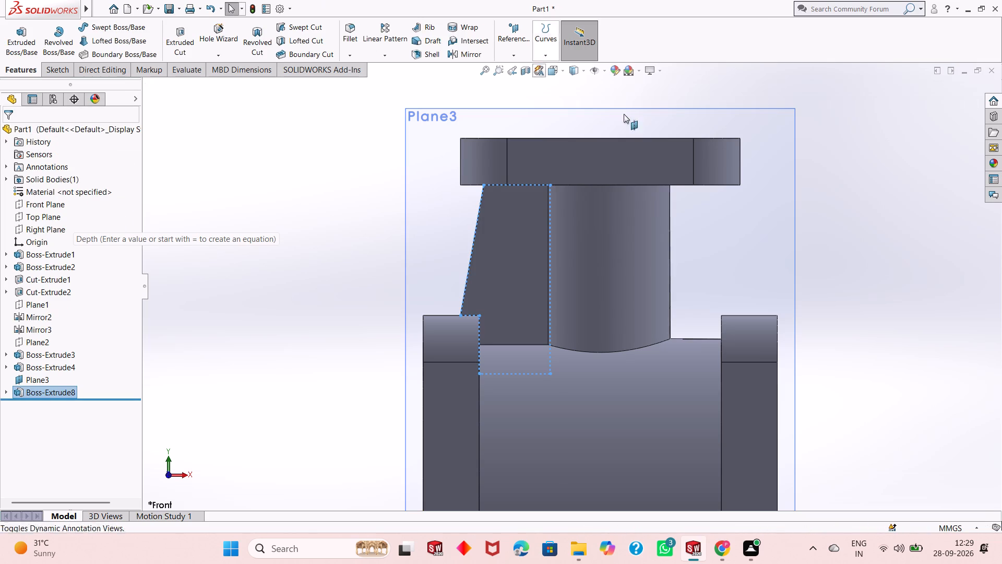
# Examine from several angles how the new web meets the column, the top flange and the end flange.
pyautogui.moveTo(600, 344); pyautogui.dragTo(570, 347, button='middle')
pyautogui.scroll(1, 570, 347)
pyautogui.scroll(-2, 569, 333)
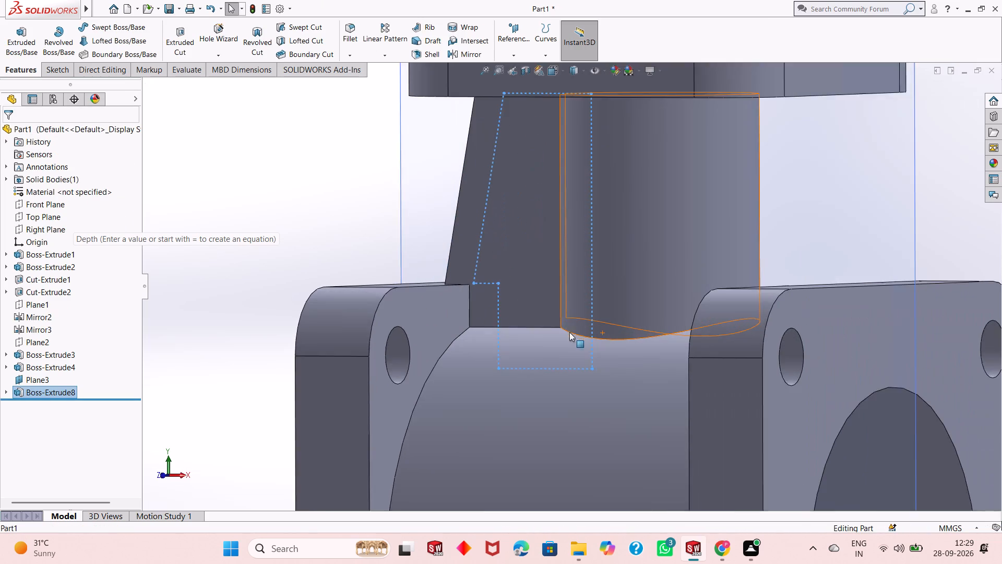
pyautogui.scroll(-5, 569, 332)
pyautogui.click(183, 162)
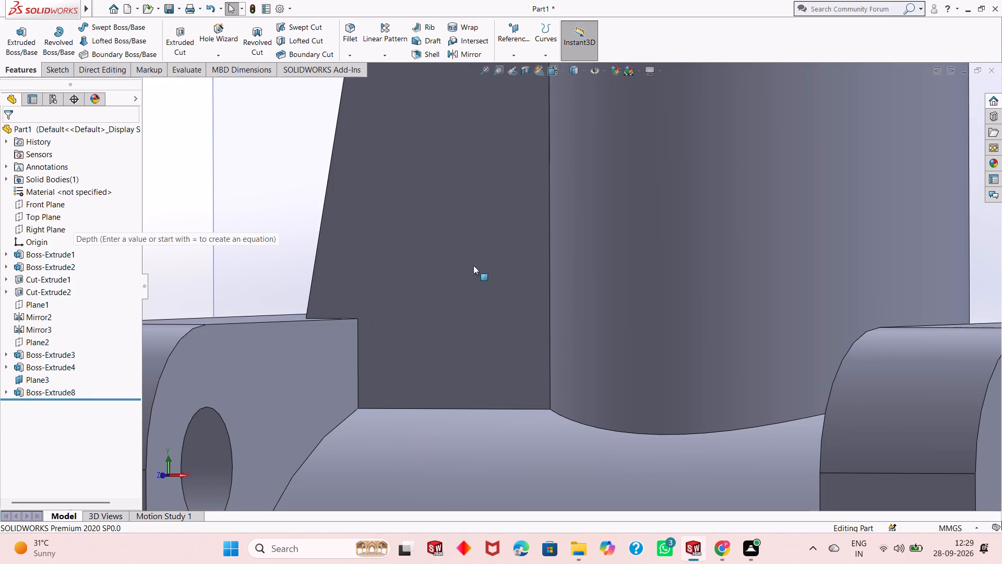
pyautogui.scroll(1, 520, 334)
pyautogui.moveTo(522, 339); pyautogui.dragTo(573, 320, button='middle')
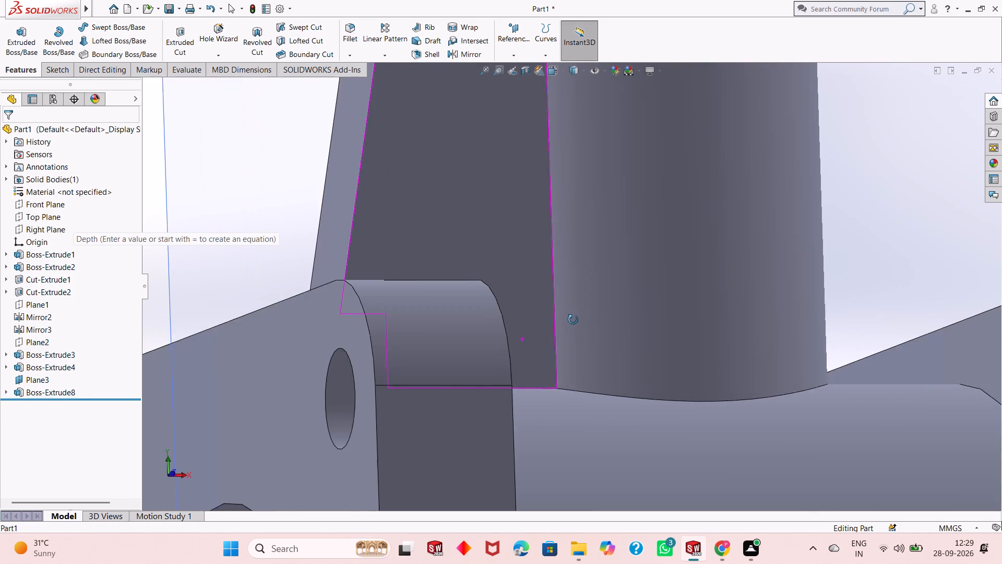
pyautogui.moveTo(573, 320); pyautogui.dragTo(642, 245, button='middle')
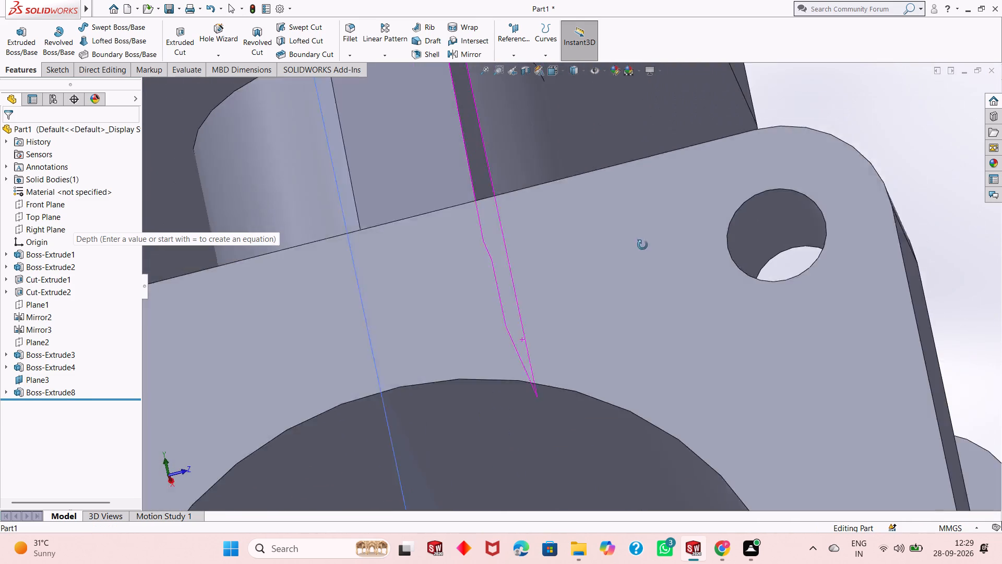
pyautogui.moveTo(642, 245); pyautogui.dragTo(640, 256, button='middle')
pyautogui.scroll(4, 532, 372)
pyautogui.moveTo(545, 376); pyautogui.dragTo(505, 438, button='middle')
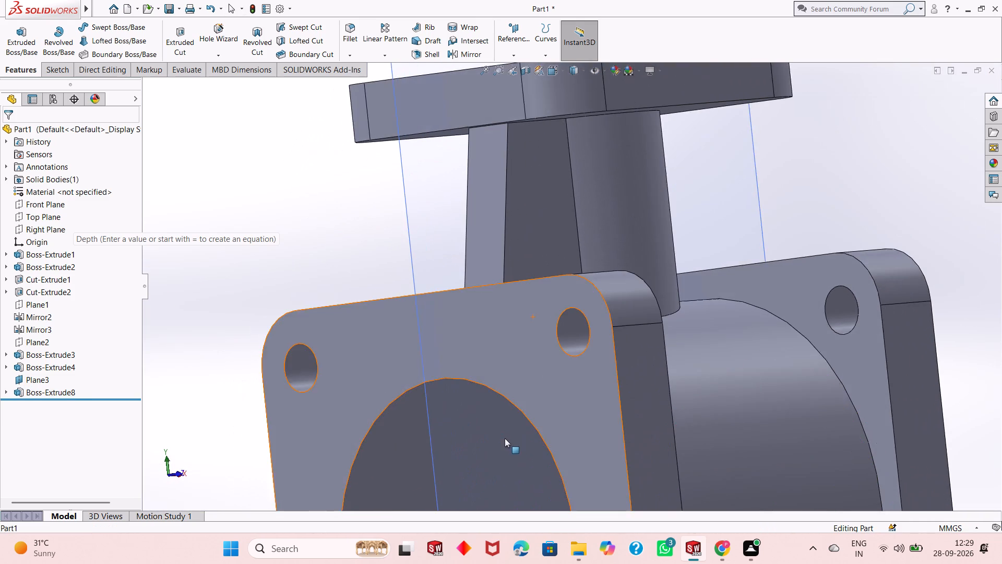
pyautogui.scroll(3, 509, 422)
# Inspect the web and column in a Front Plane section view with the cutting plane offset outward, and turn the section off.
pyautogui.click(525, 60)
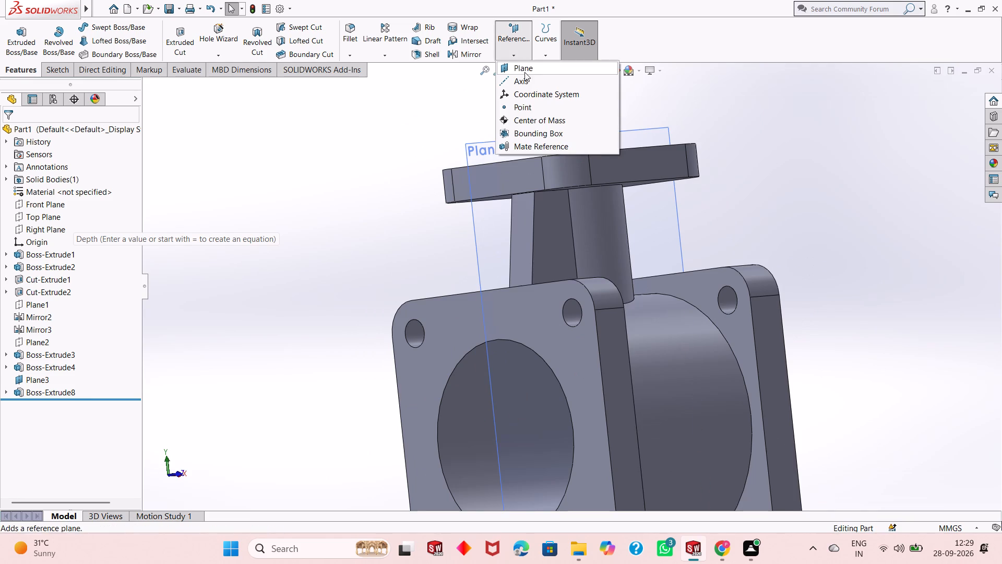
pyautogui.click(400, 99)
pyautogui.click(527, 69)
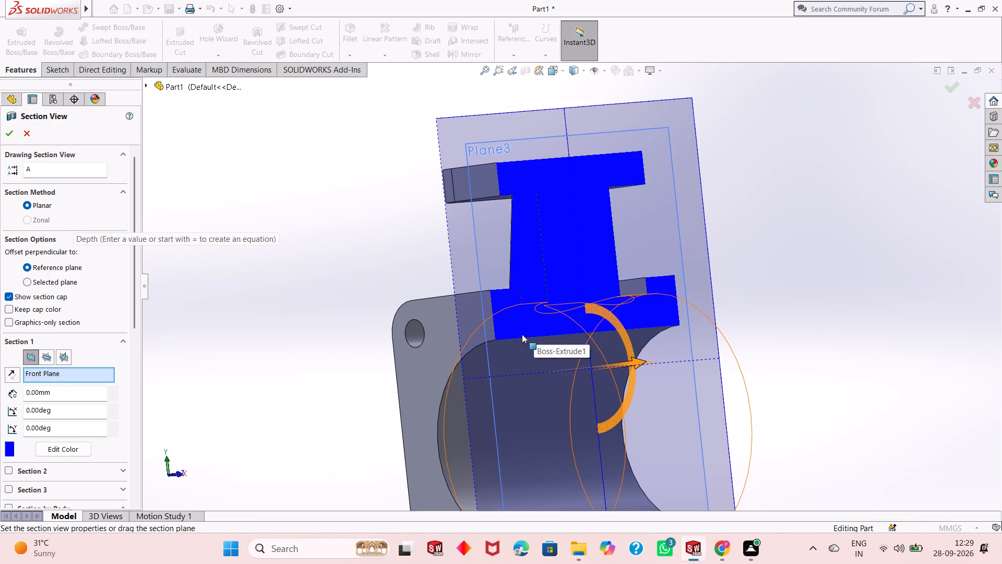
pyautogui.moveTo(539, 339); pyautogui.dragTo(495, 352, button='middle')
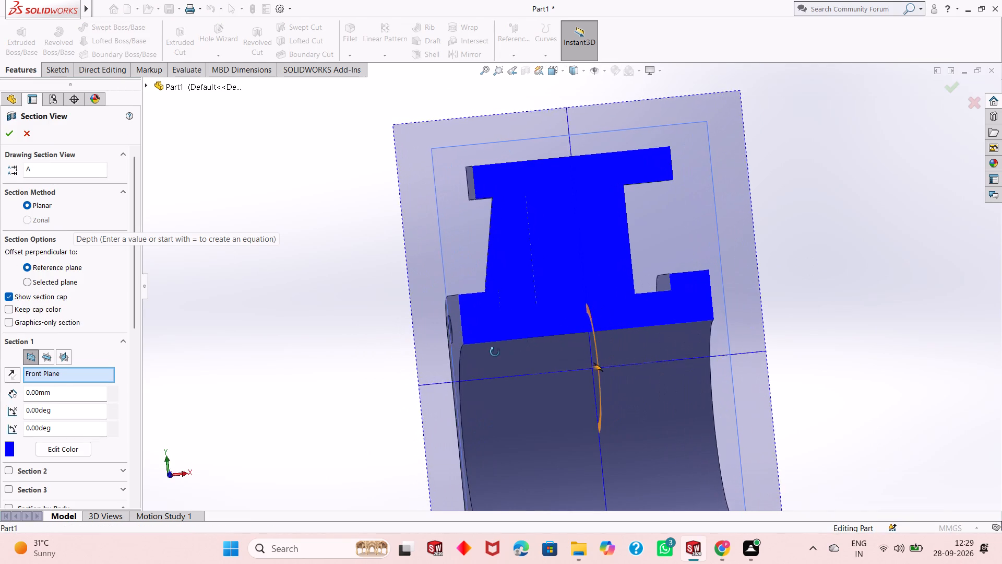
pyautogui.moveTo(495, 352); pyautogui.dragTo(488, 354, button='middle')
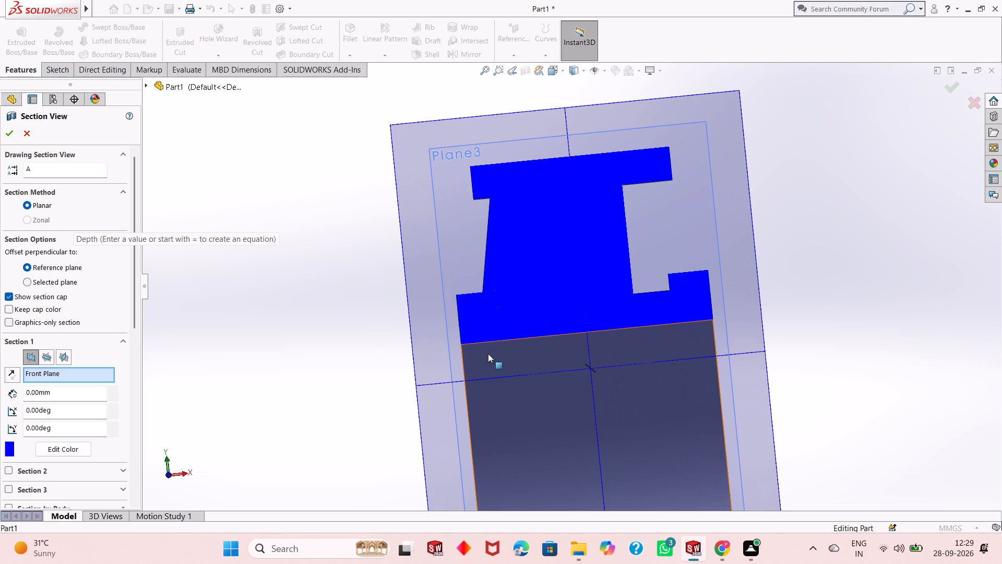
pyautogui.moveTo(336, 270); pyautogui.dragTo(348, 348, button='middle')
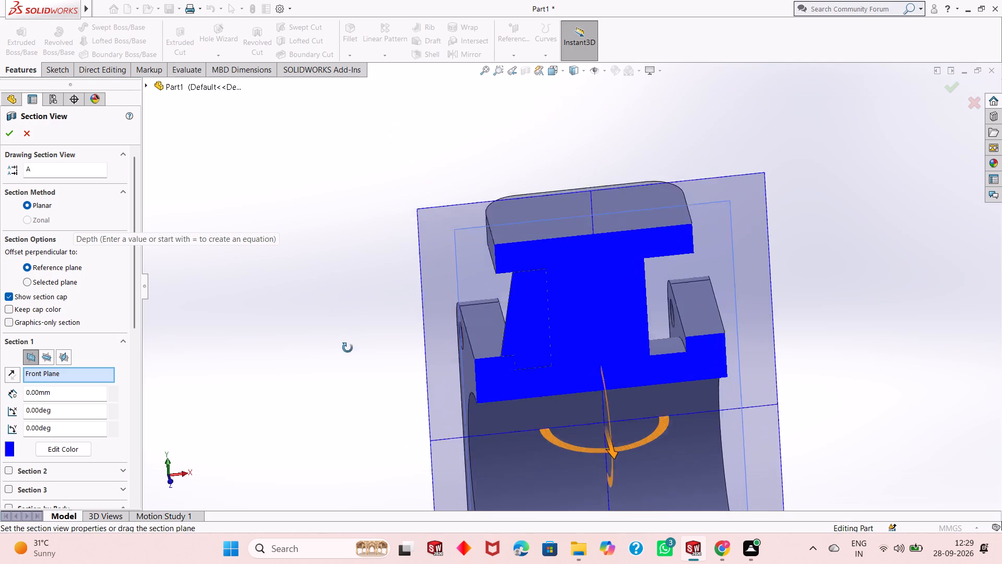
pyautogui.moveTo(348, 348); pyautogui.dragTo(350, 351, button='middle')
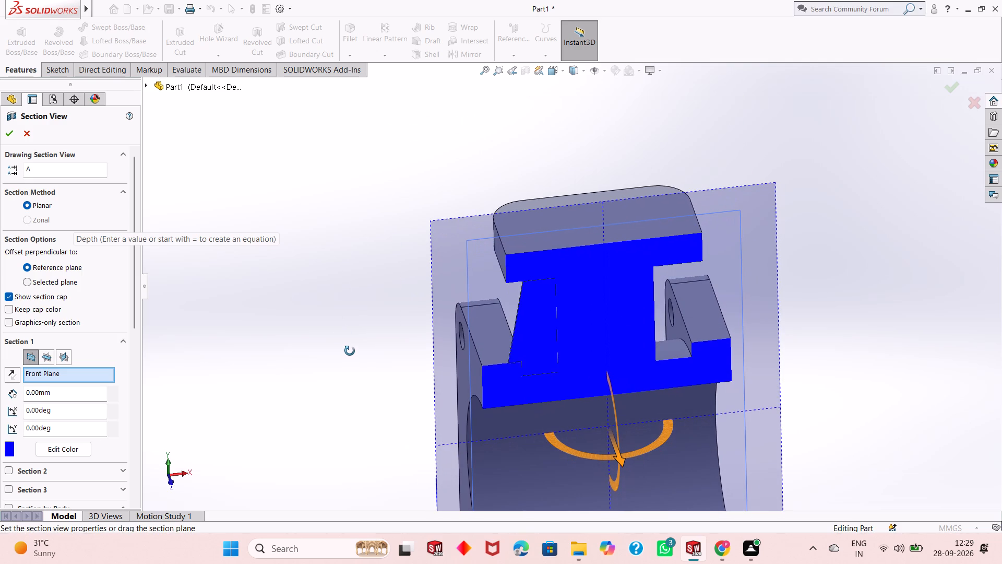
pyautogui.moveTo(350, 351); pyautogui.dragTo(343, 279, button='middle')
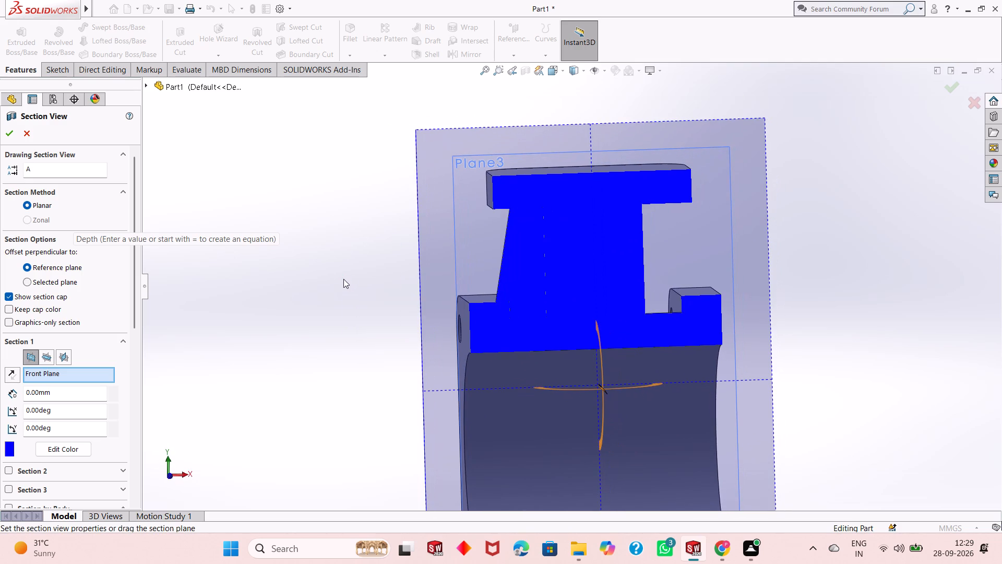
pyautogui.moveTo(609, 401); pyautogui.dragTo(610, 401, button='middle')
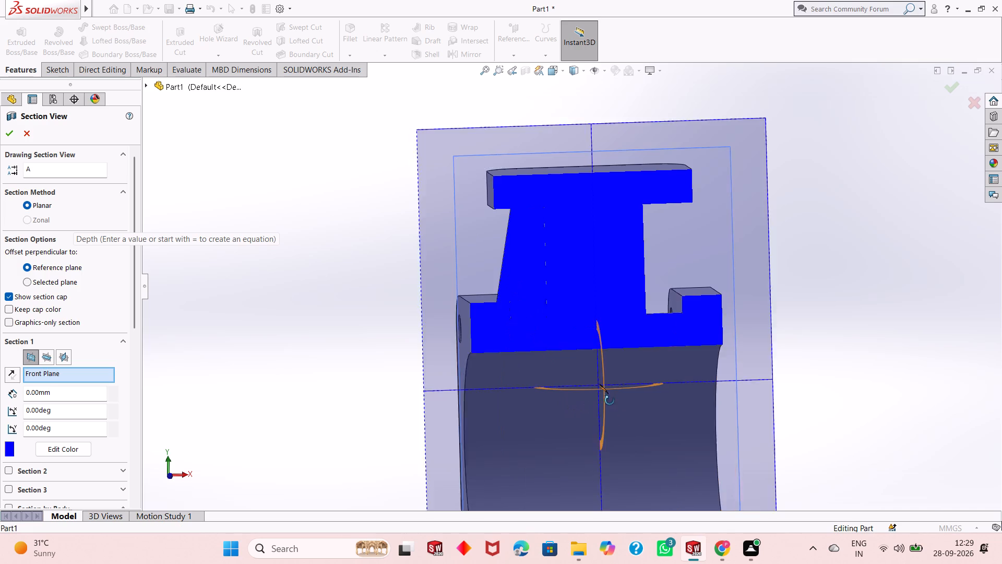
pyautogui.moveTo(610, 401); pyautogui.dragTo(695, 433, button='middle')
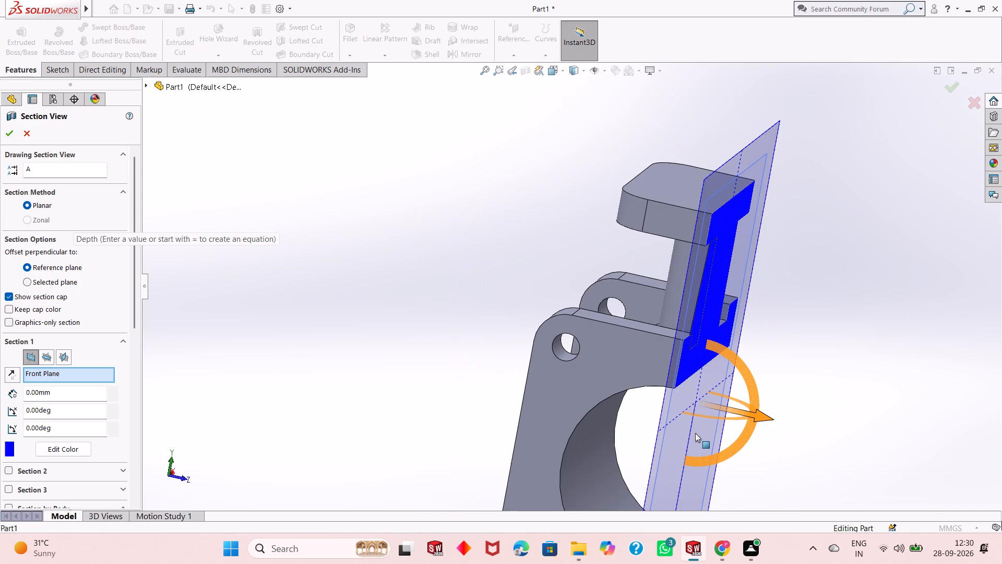
pyautogui.moveTo(761, 416); pyautogui.dragTo(779, 429)
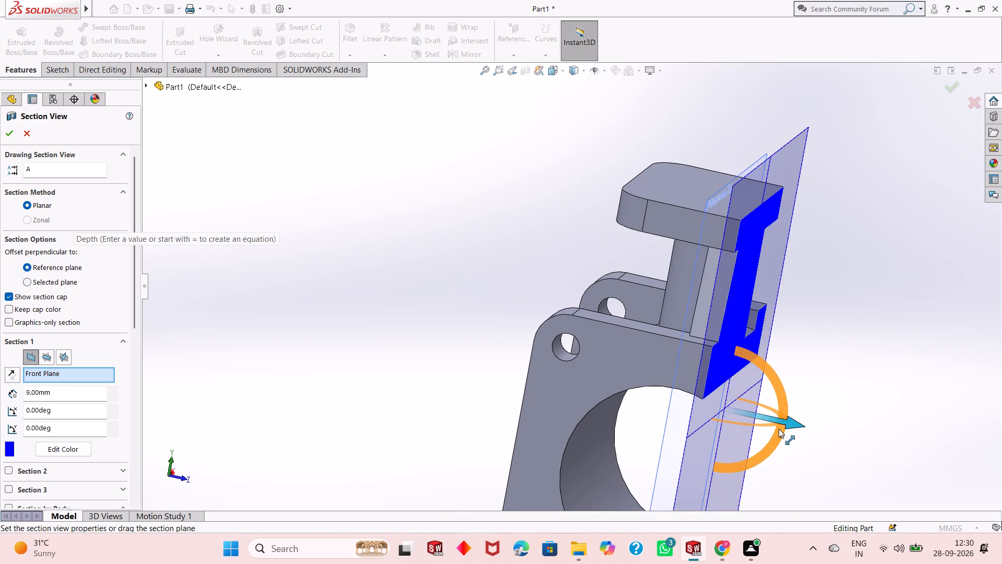
pyautogui.moveTo(779, 429); pyautogui.dragTo(772, 421)
pyautogui.click(7, 135)
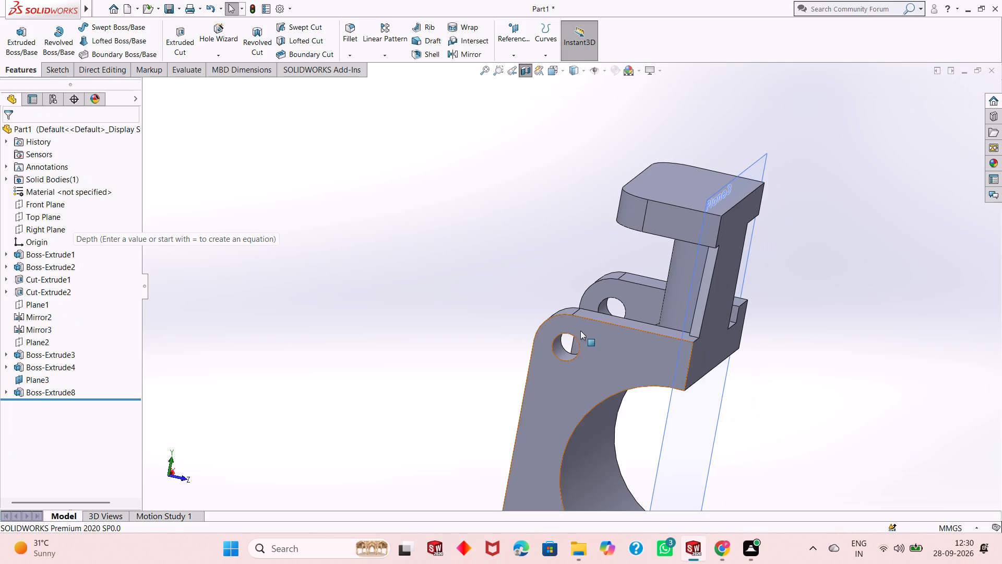
pyautogui.moveTo(818, 383); pyautogui.dragTo(726, 359, button='middle')
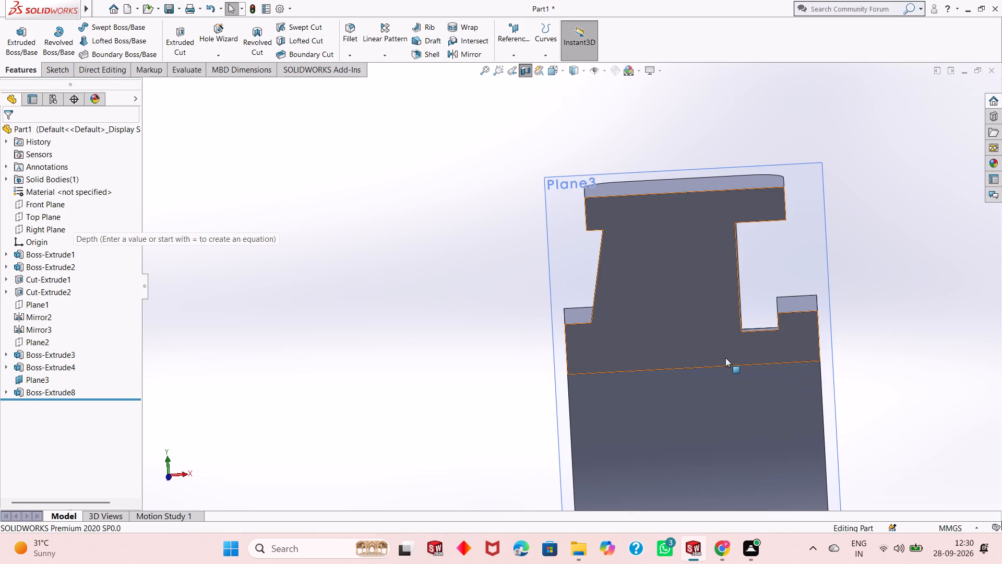
pyautogui.press('Escape')
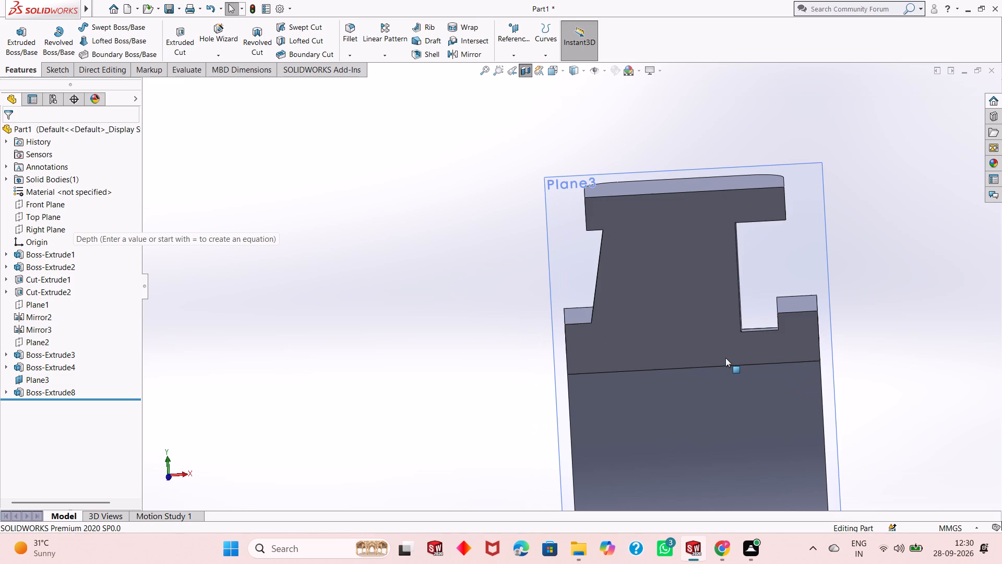
pyautogui.click(523, 74)
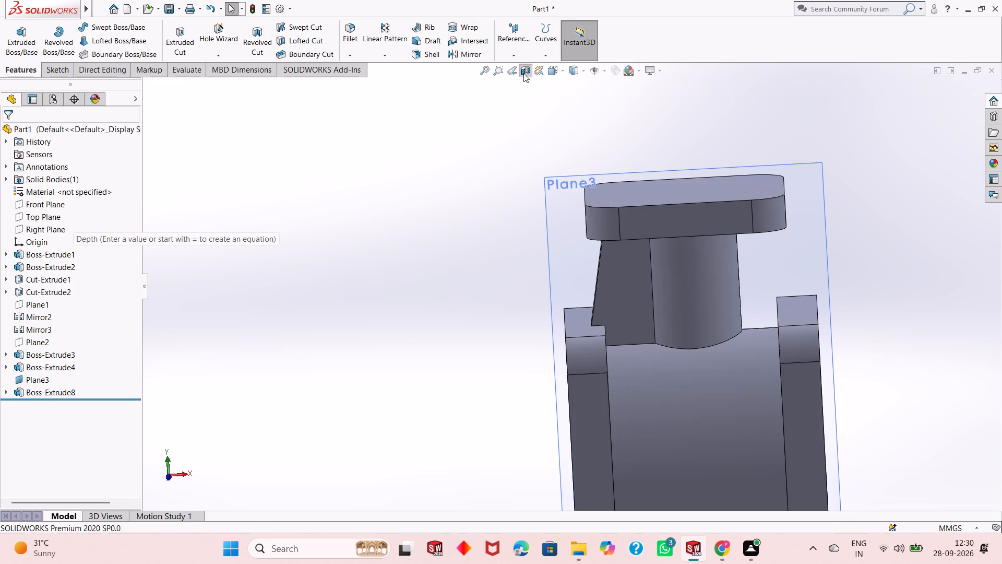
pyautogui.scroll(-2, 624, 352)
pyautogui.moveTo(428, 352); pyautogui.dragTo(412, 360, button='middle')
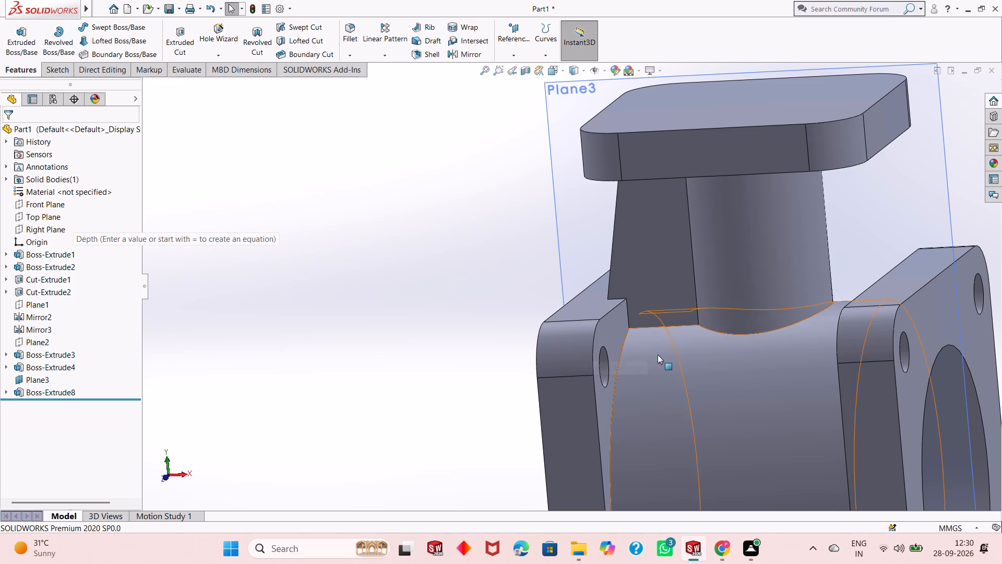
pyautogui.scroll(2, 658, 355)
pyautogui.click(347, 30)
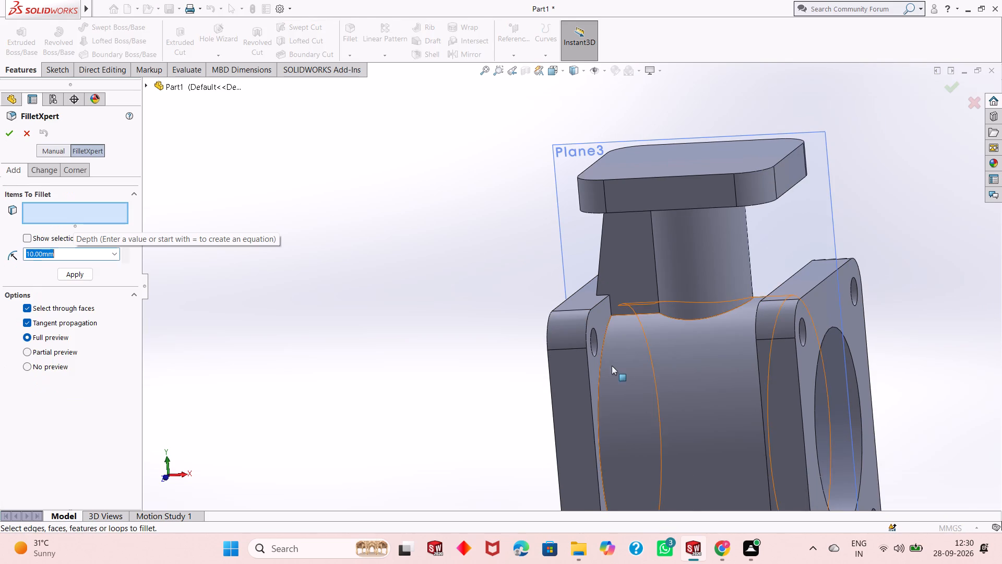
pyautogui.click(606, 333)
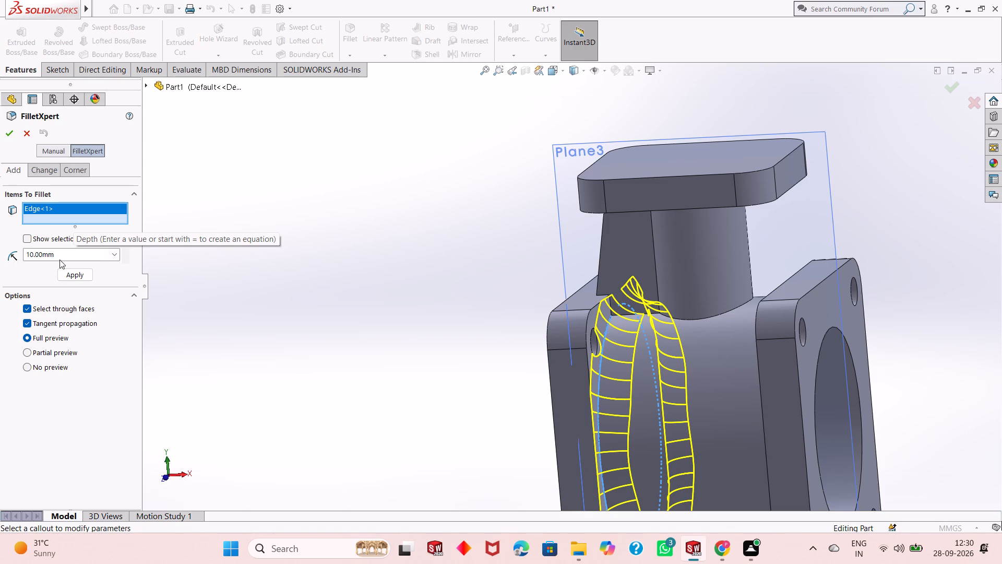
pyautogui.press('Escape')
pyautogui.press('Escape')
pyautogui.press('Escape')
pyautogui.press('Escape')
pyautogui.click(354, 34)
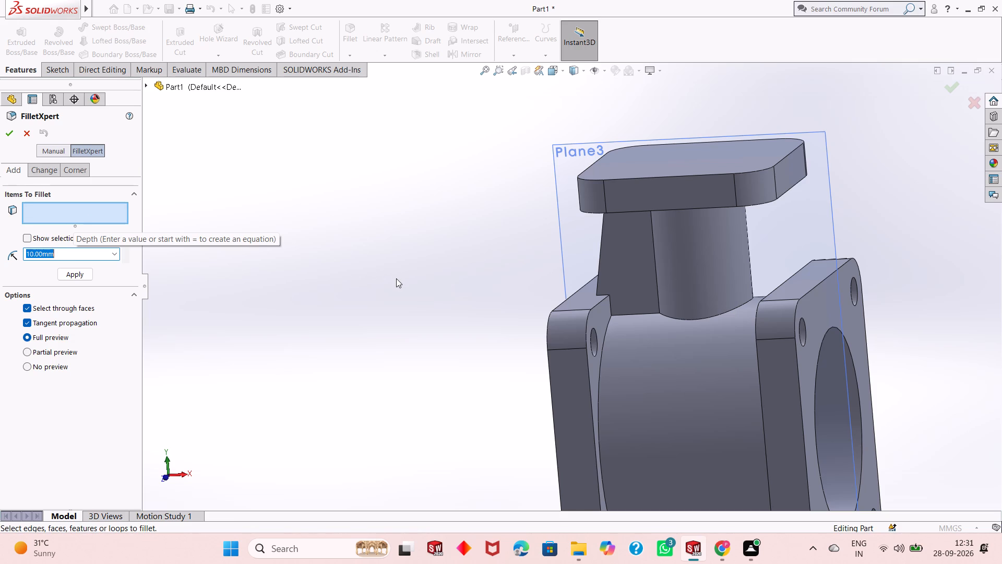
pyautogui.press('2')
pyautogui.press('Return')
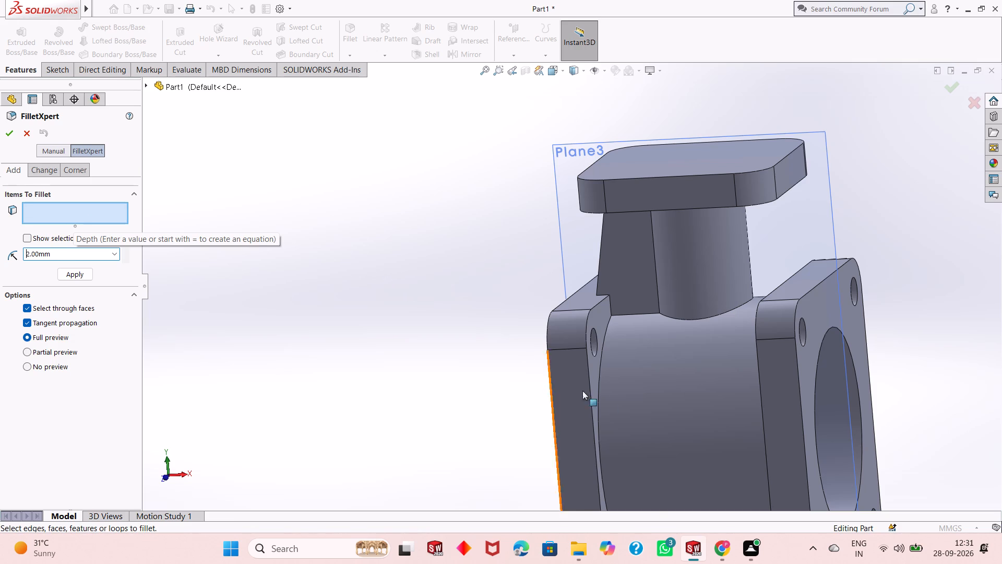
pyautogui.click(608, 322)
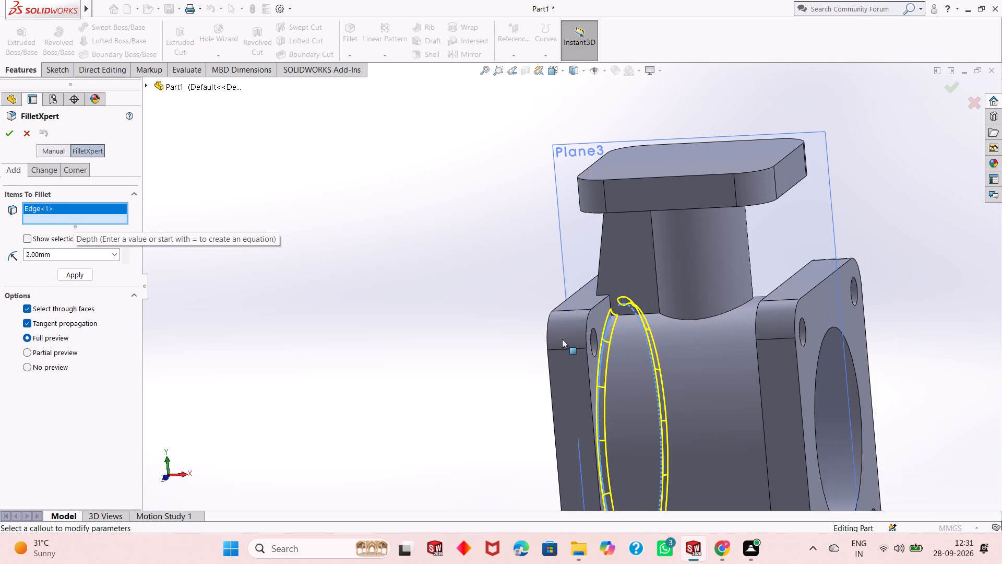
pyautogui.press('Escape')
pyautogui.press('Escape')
# Edit the web's extrusion to a Mid Plane end condition with a depth of 20 mm.
pyautogui.scroll(2, 527, 361)
pyautogui.scroll(-3, 621, 298)
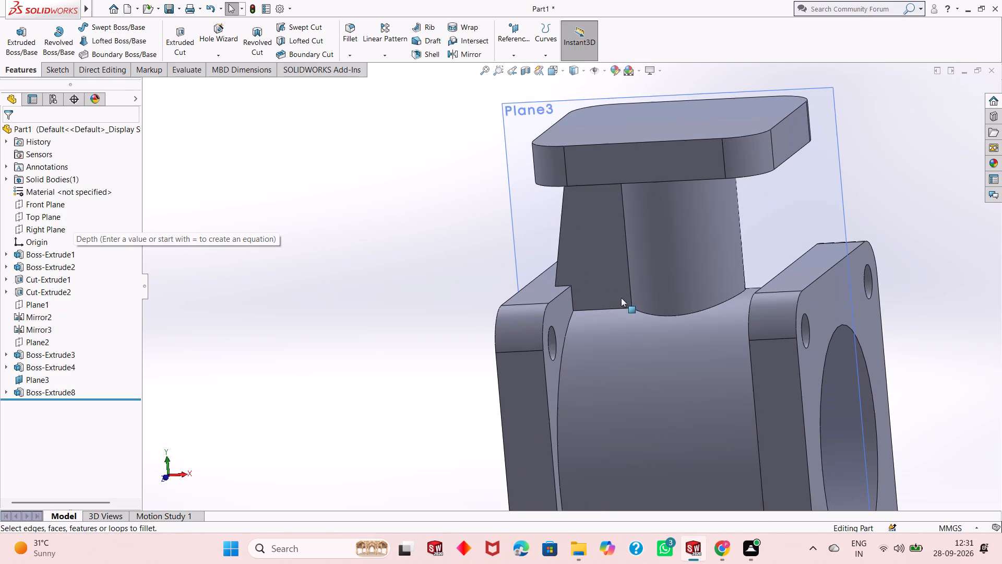
pyautogui.moveTo(415, 343); pyautogui.dragTo(433, 289, button='middle')
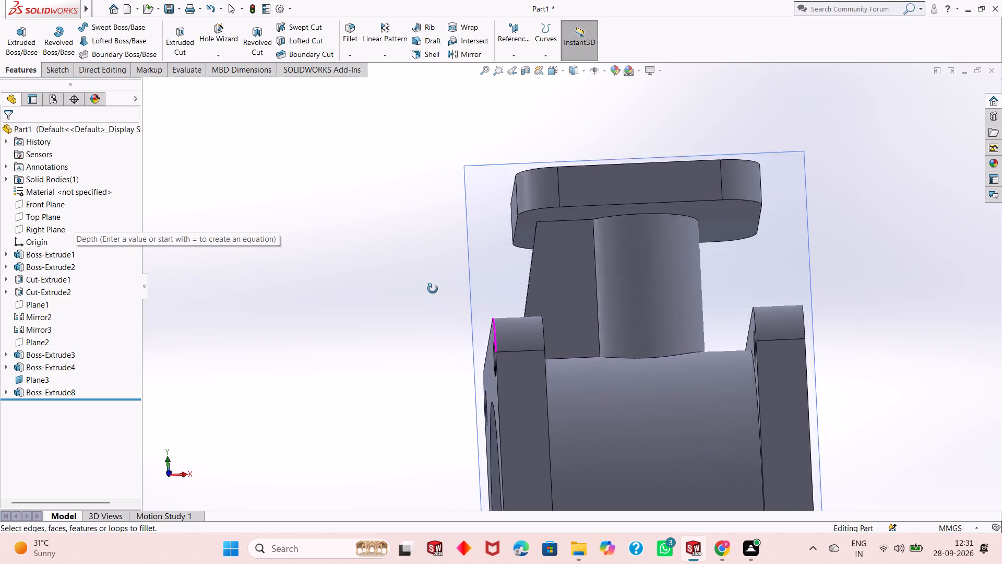
pyautogui.moveTo(433, 289); pyautogui.dragTo(383, 347, button='middle')
pyautogui.middleClick(379, 348)
pyautogui.moveTo(376, 350); pyautogui.dragTo(519, 330, button='middle')
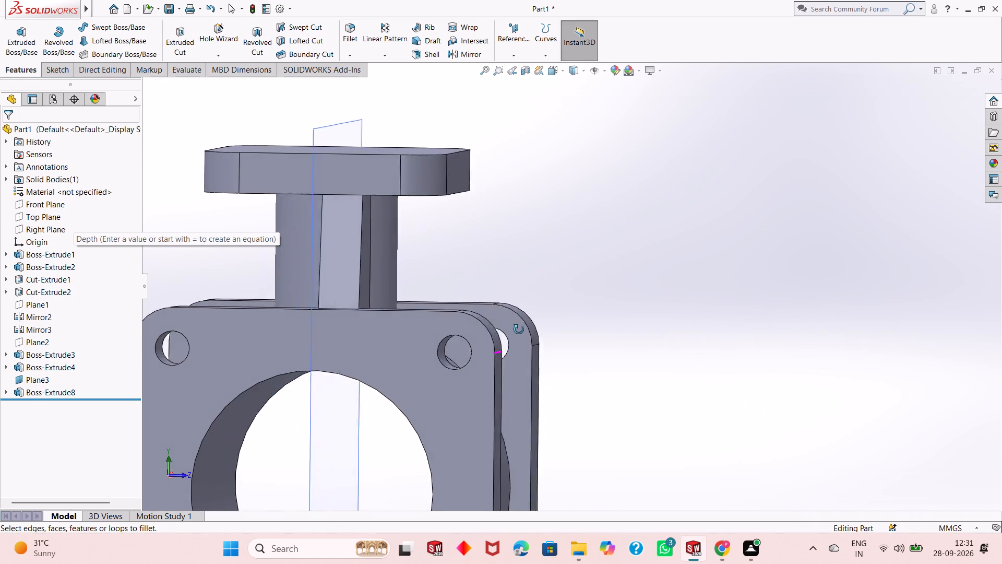
pyautogui.moveTo(519, 330); pyautogui.dragTo(450, 342, button='middle')
pyautogui.scroll(1, 332, 351)
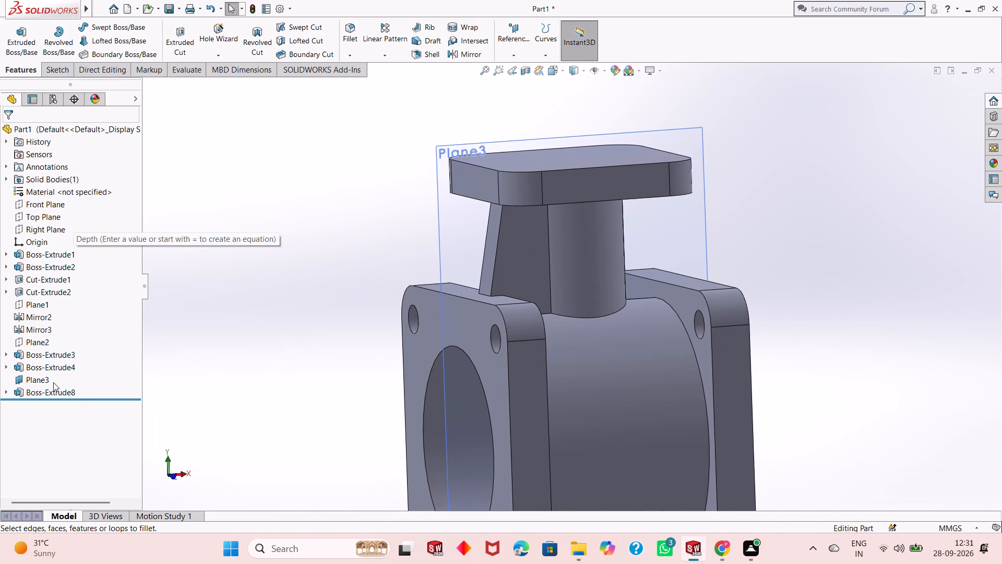
pyautogui.click(53, 389)
pyautogui.click(64, 358)
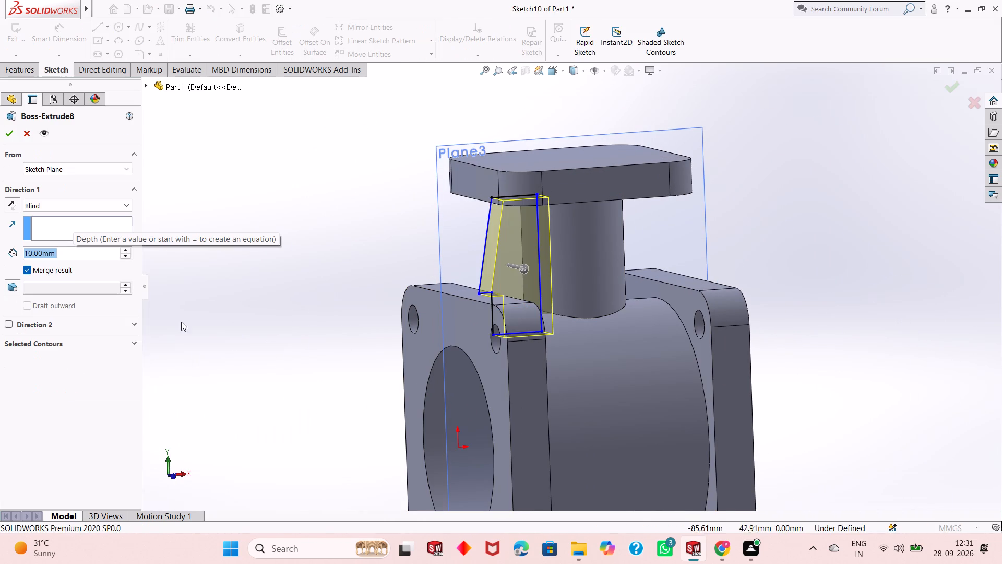
pyautogui.click(44, 206)
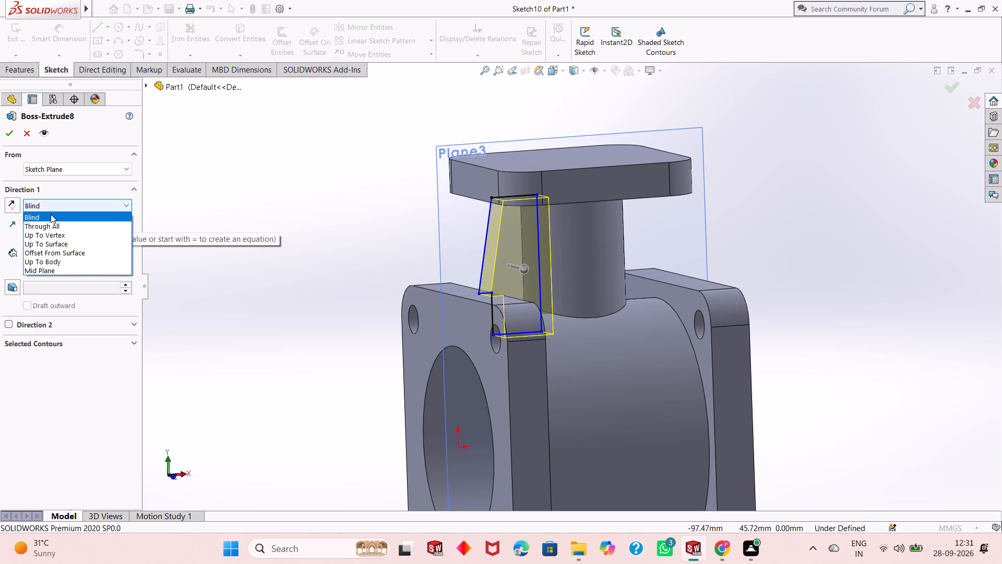
pyautogui.click(69, 269)
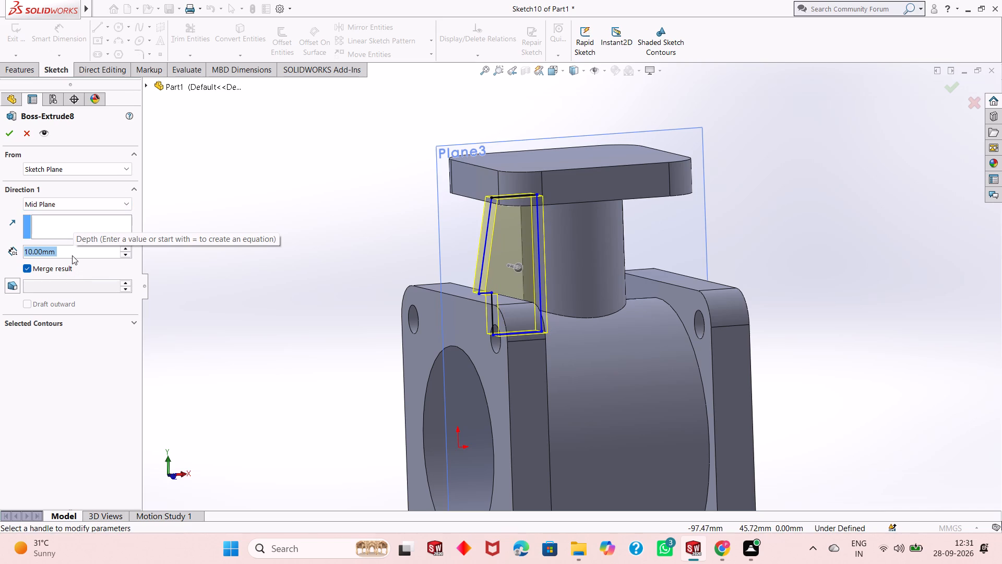
pyautogui.write('20')
pyautogui.press('Return')
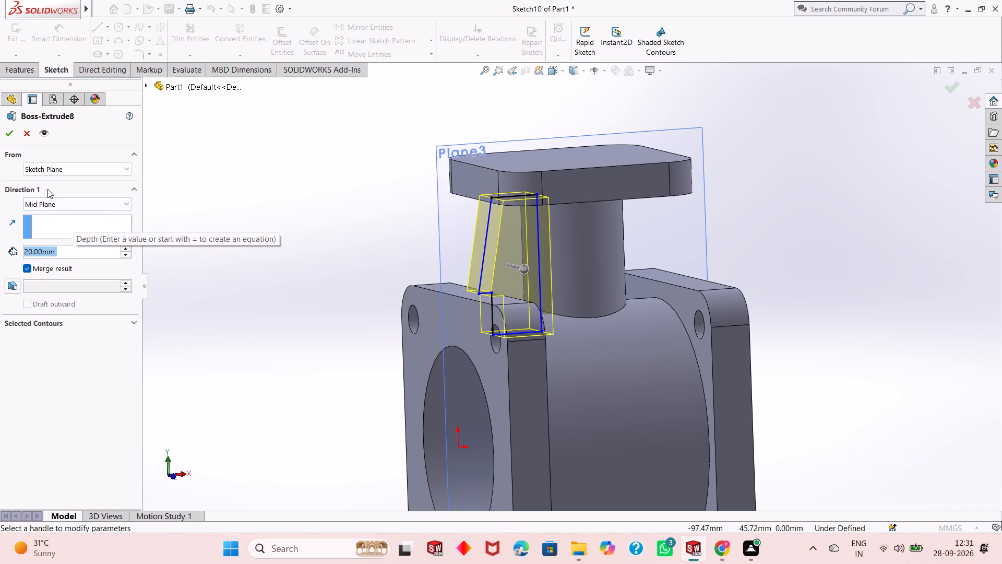
pyautogui.click(7, 135)
pyautogui.scroll(-2, 510, 277)
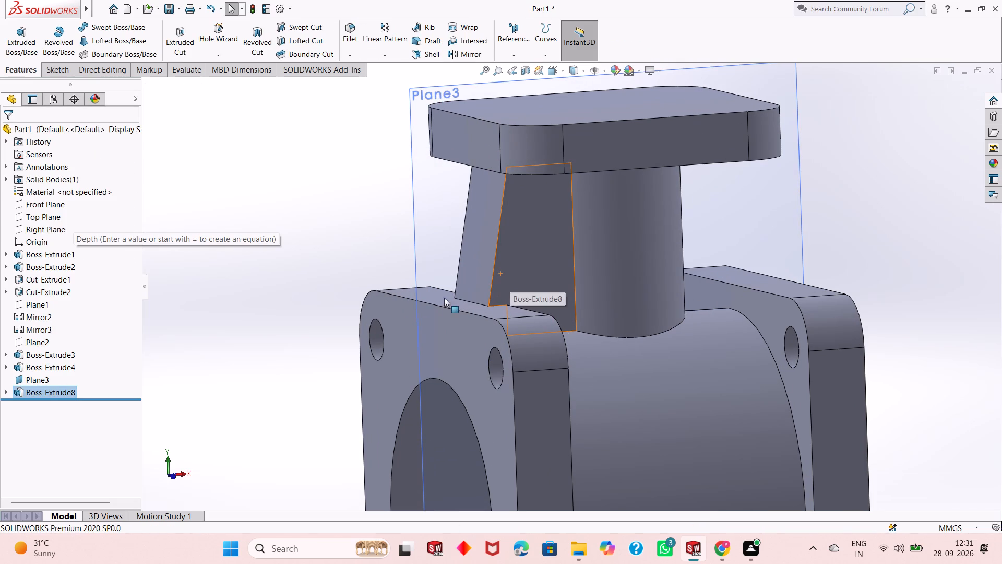
pyautogui.moveTo(311, 346); pyautogui.dragTo(287, 355, button='middle')
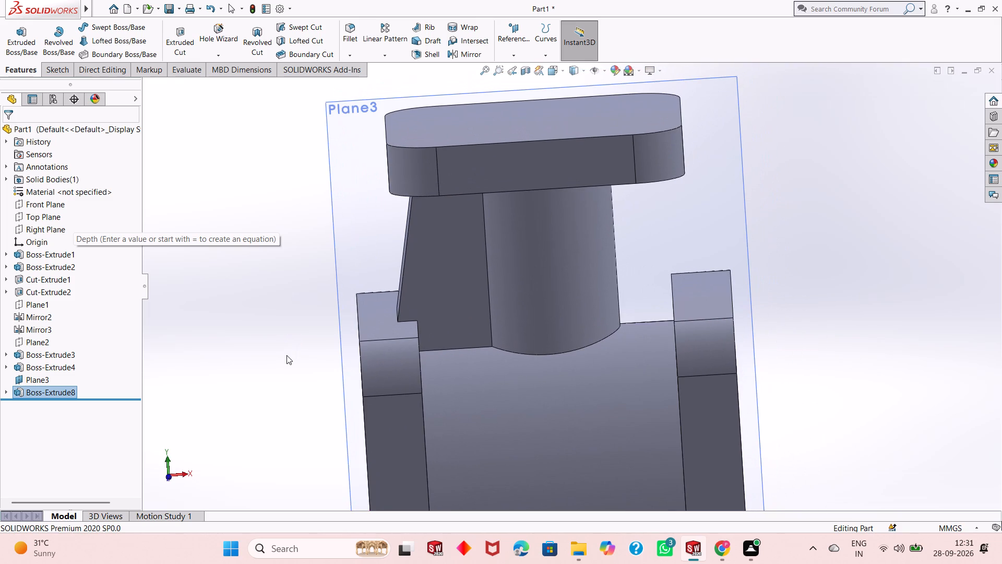
# Undo the web's mid-plane edit and extrusion, plus its profile's top line, slanted line and 4 mm line on the end flange.
pyautogui.hotkey('ctrl', 'z')
pyautogui.hotkey('ctrl', 'z')
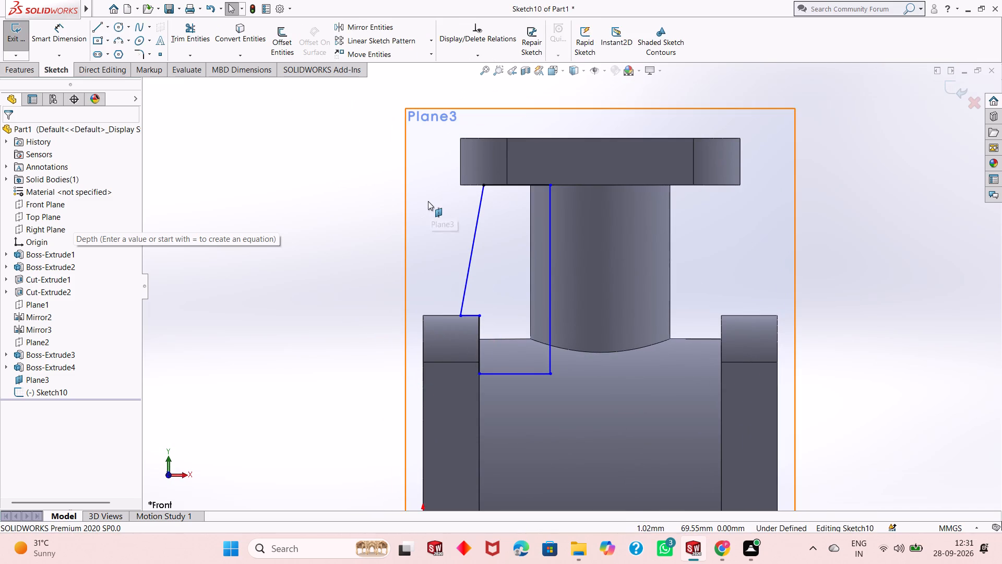
pyautogui.hotkey('ctrl', 'z')
pyautogui.hotkey('ctrl', 'z')
pyautogui.hotkey('ctrl', 'z')
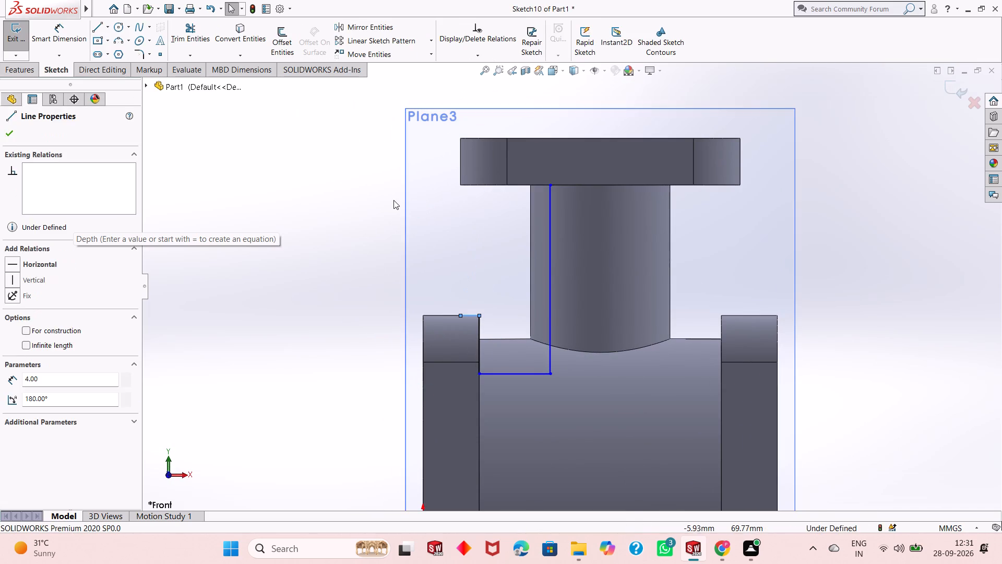
pyautogui.hotkey('ctrl', 'z')
pyautogui.press('Escape')
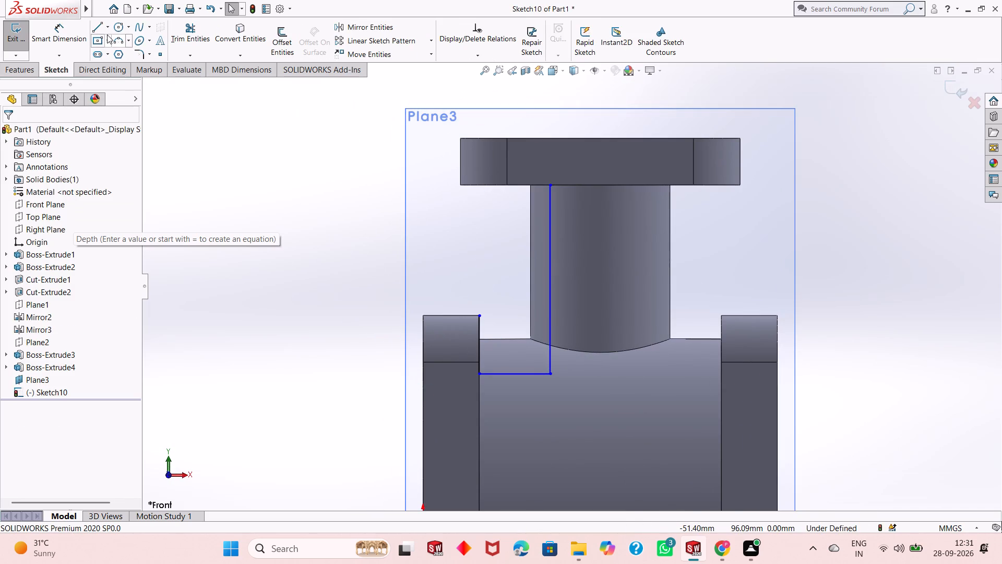
# Redraw the web profile with an 8 mm line along the end flange's top, a slanted line to the top flange's underside, and a closing horizontal line.
pyautogui.click(98, 34)
pyautogui.click(97, 26)
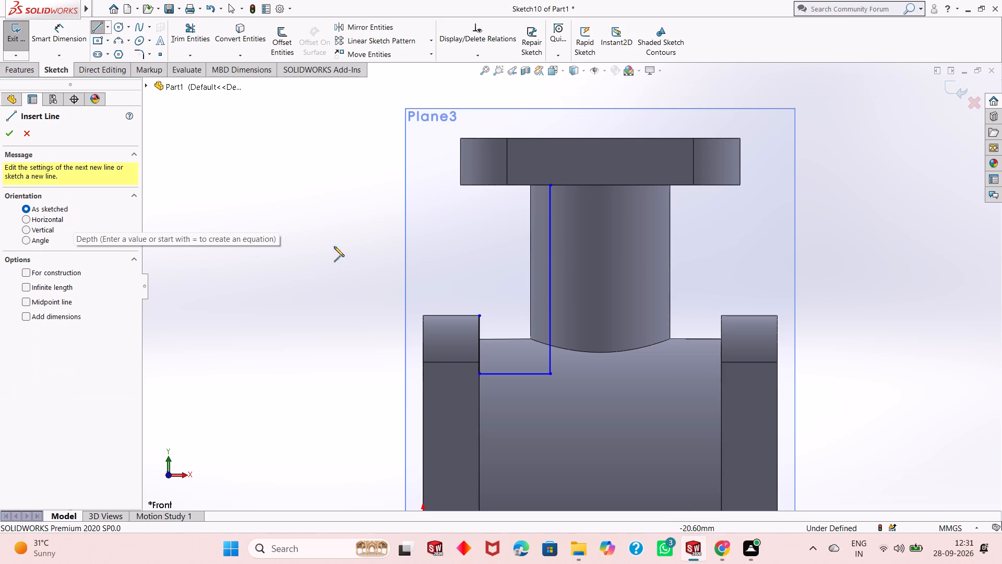
pyautogui.click(480, 317)
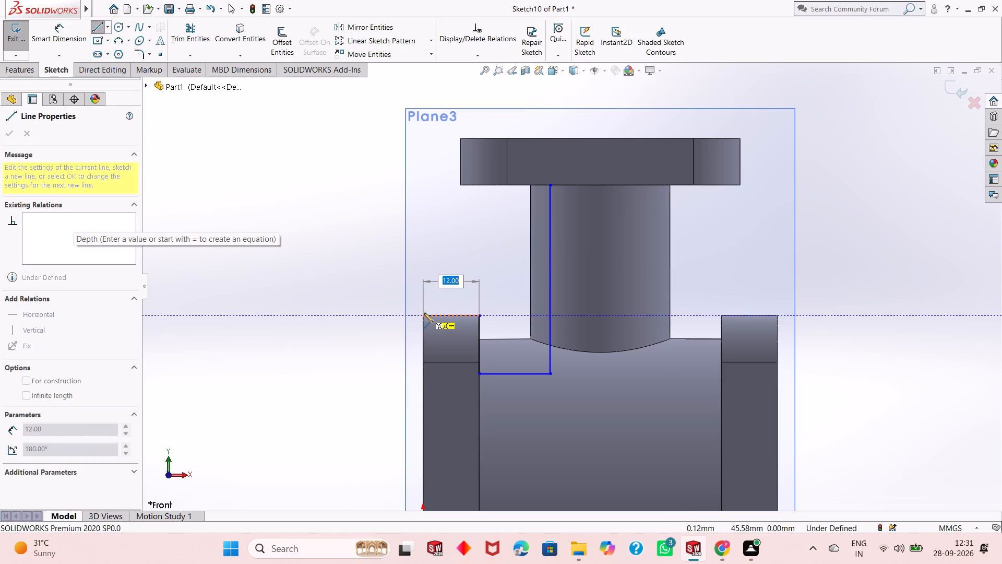
pyautogui.press('8')
pyautogui.press('Return')
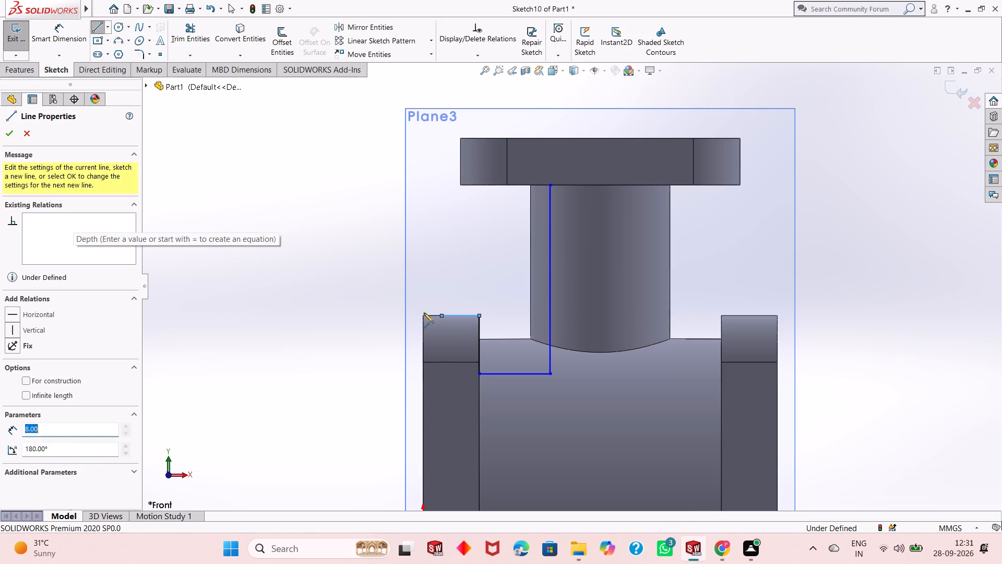
pyautogui.click(485, 186)
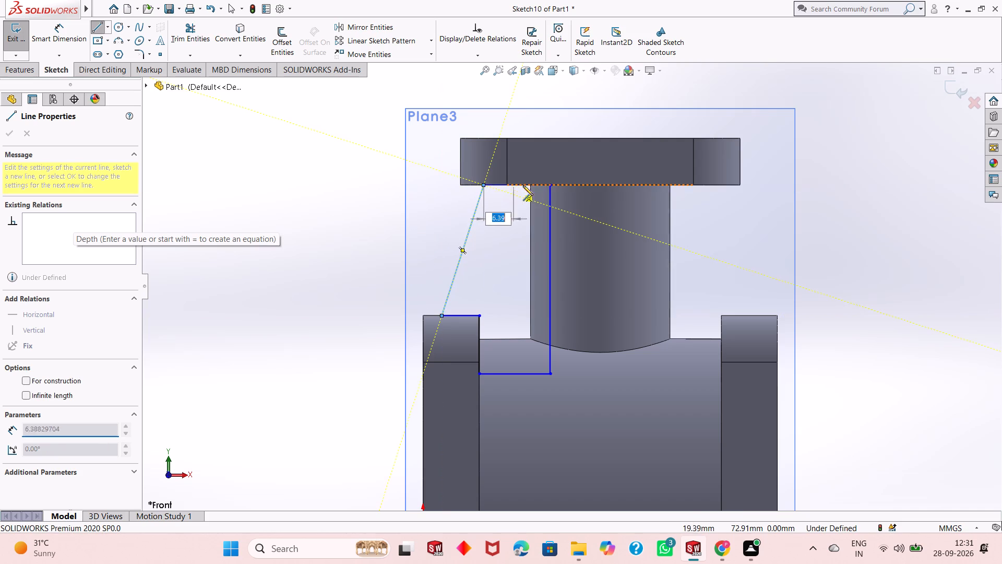
pyautogui.click(548, 185)
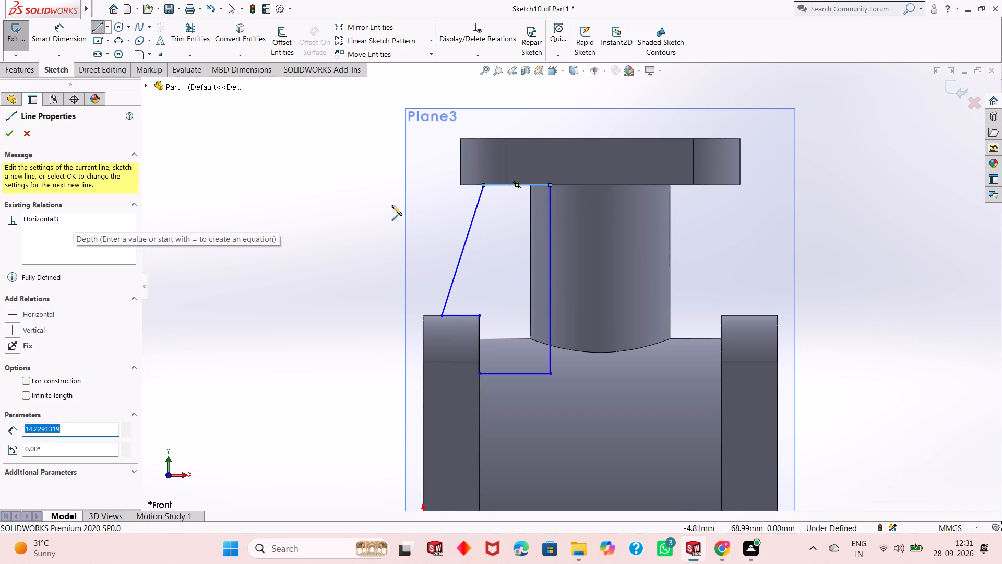
pyautogui.click(372, 208)
pyautogui.press('Escape')
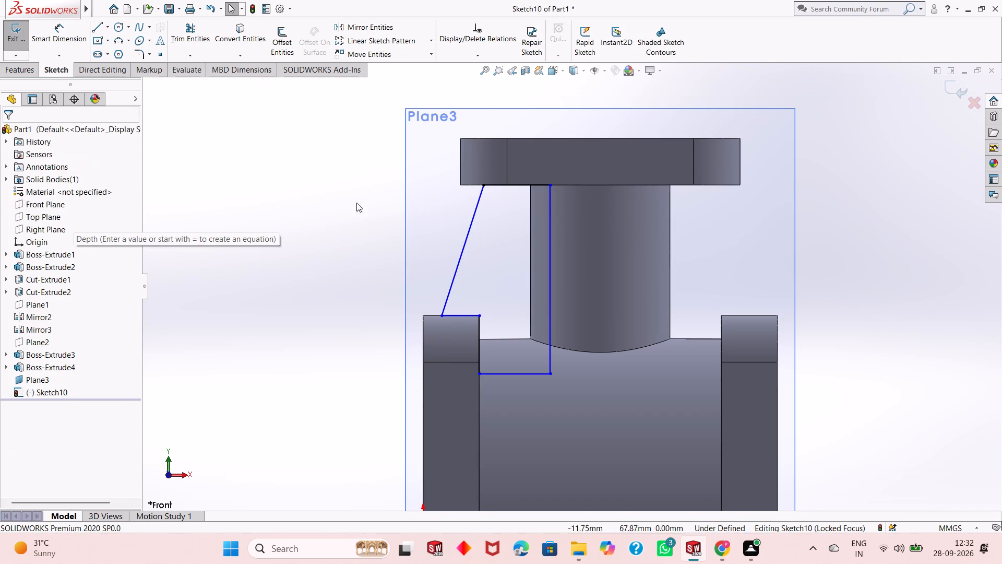
# Dimension the web profile's long vertical line at 40 mm, its line on the end flange at 8 mm and its bottom line at 15.23 mm.
pyautogui.click(39, 33)
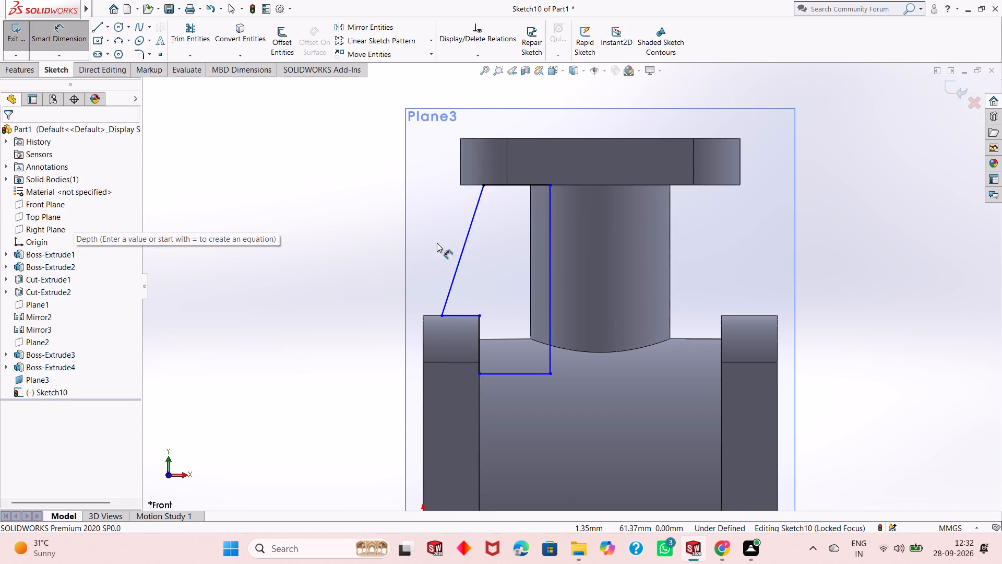
pyautogui.click(547, 291)
pyautogui.click(577, 283)
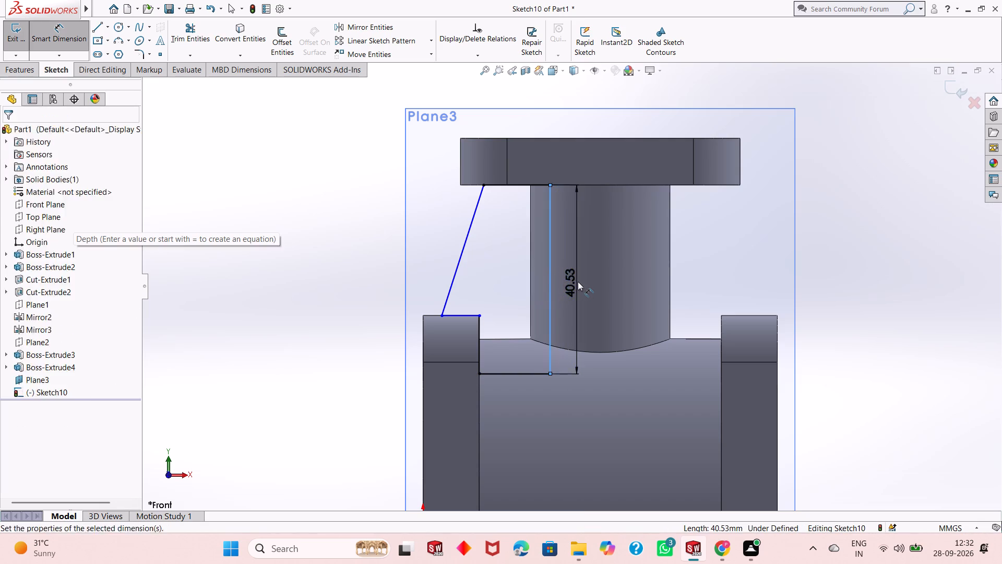
pyautogui.write('40')
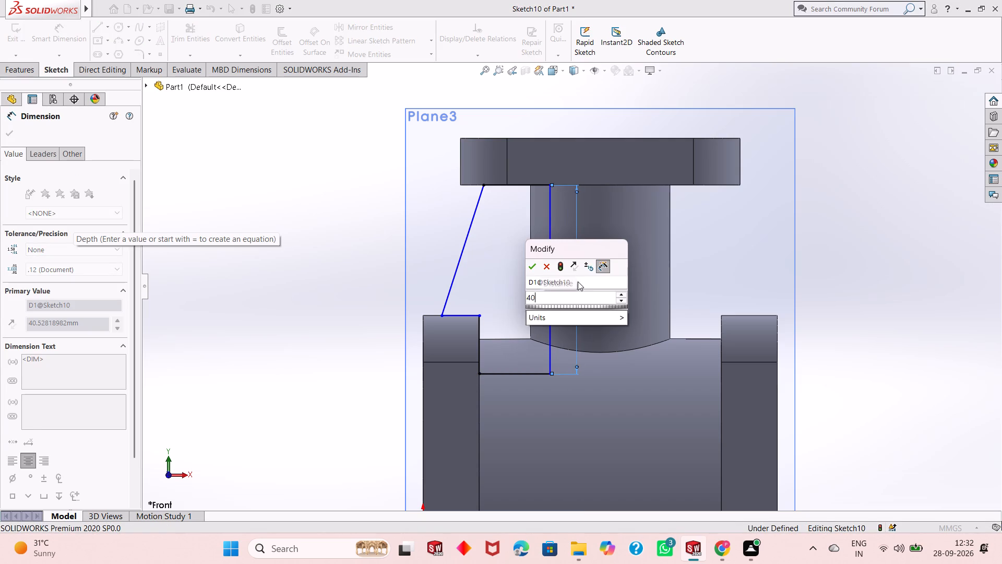
pyautogui.press('Return')
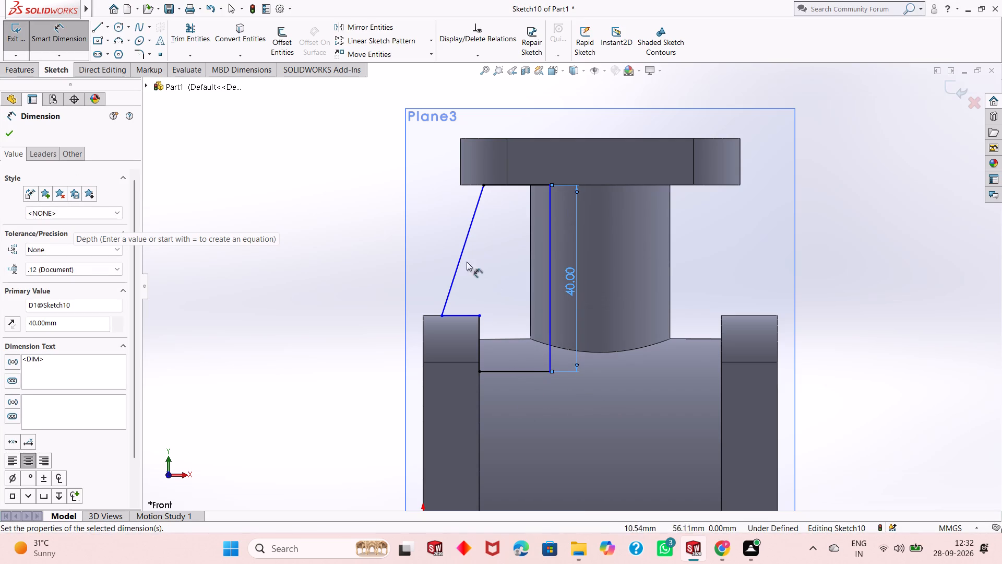
pyautogui.click(465, 316)
pyautogui.click(440, 382)
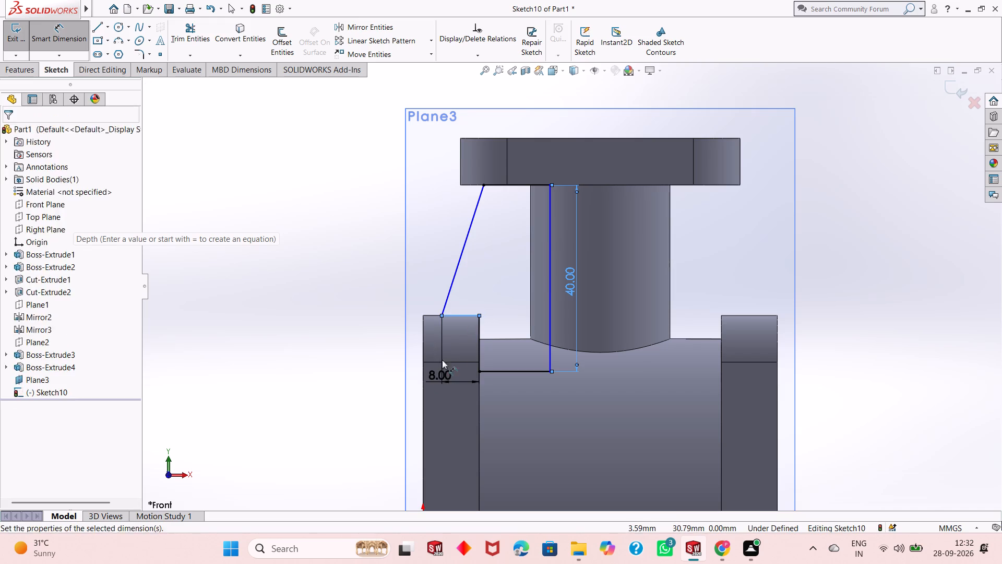
pyautogui.click(401, 367)
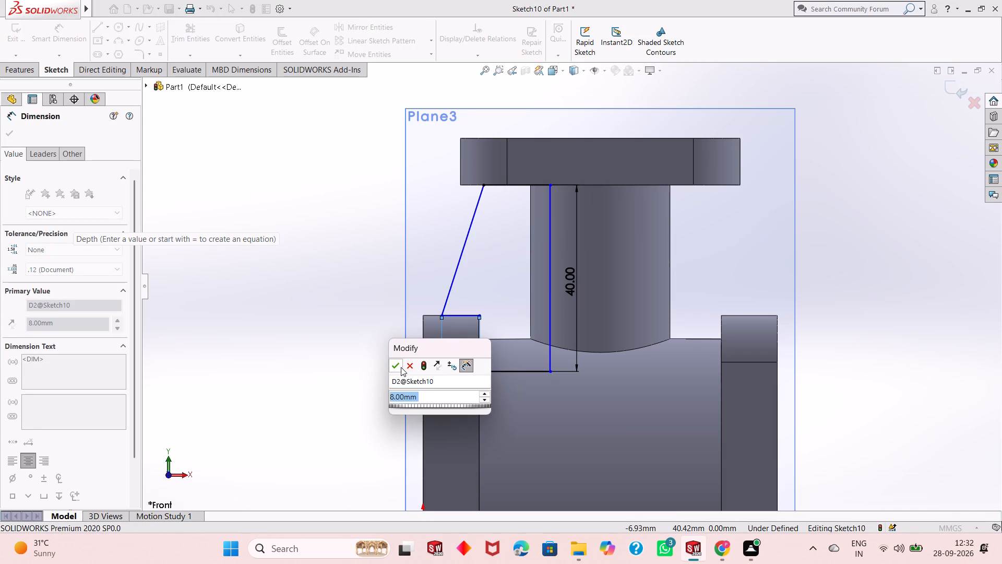
pyautogui.click(530, 371)
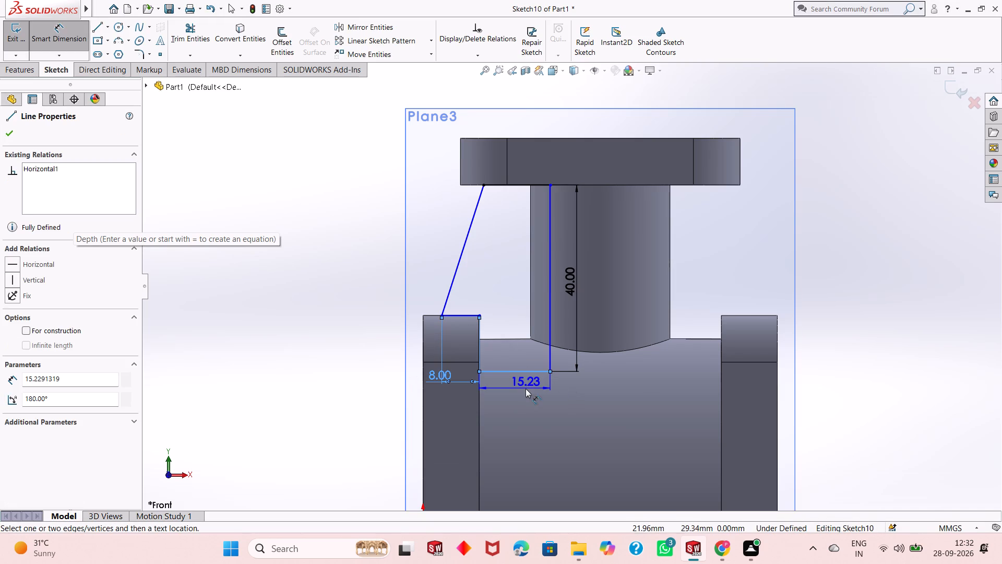
pyautogui.click(526, 390)
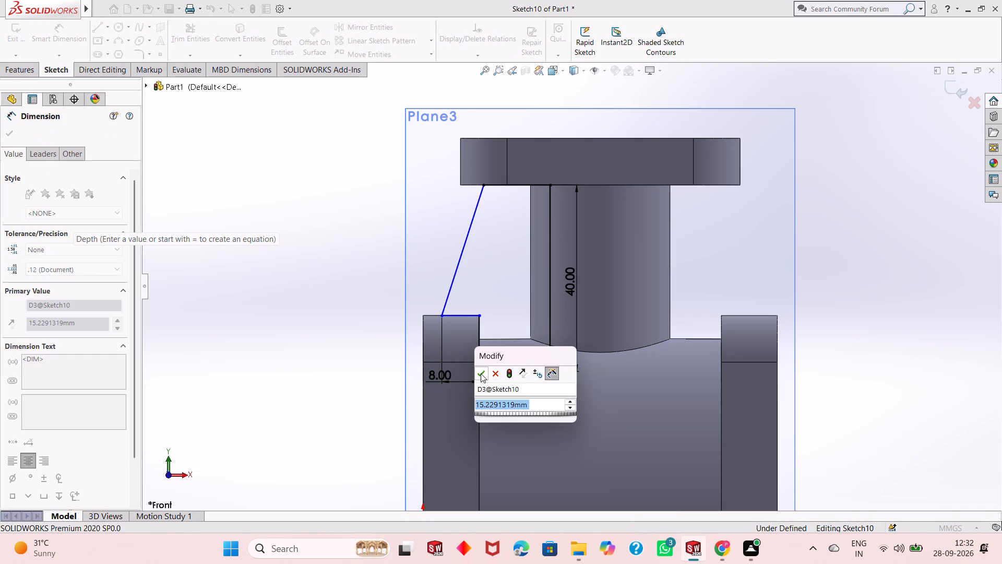
pyautogui.click(481, 373)
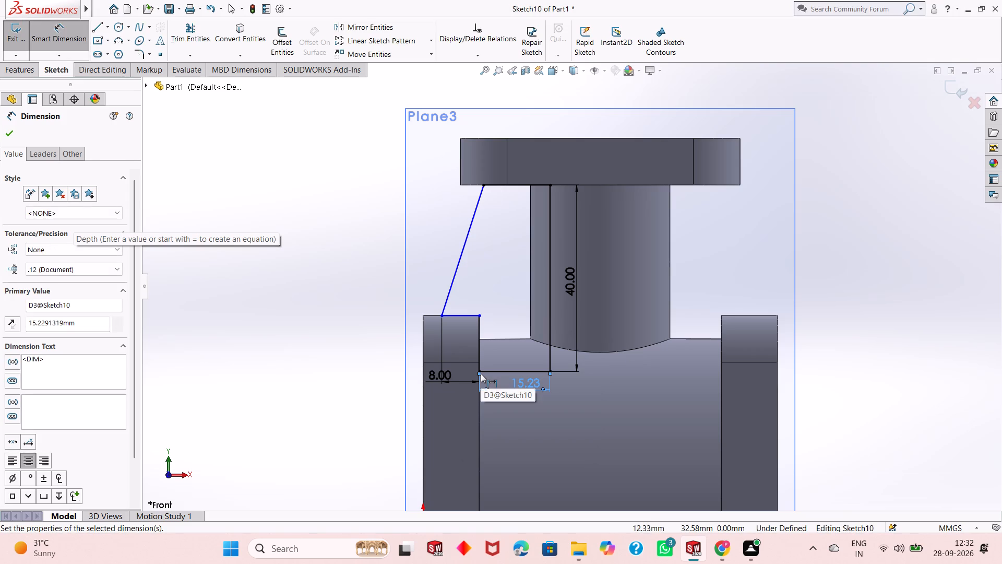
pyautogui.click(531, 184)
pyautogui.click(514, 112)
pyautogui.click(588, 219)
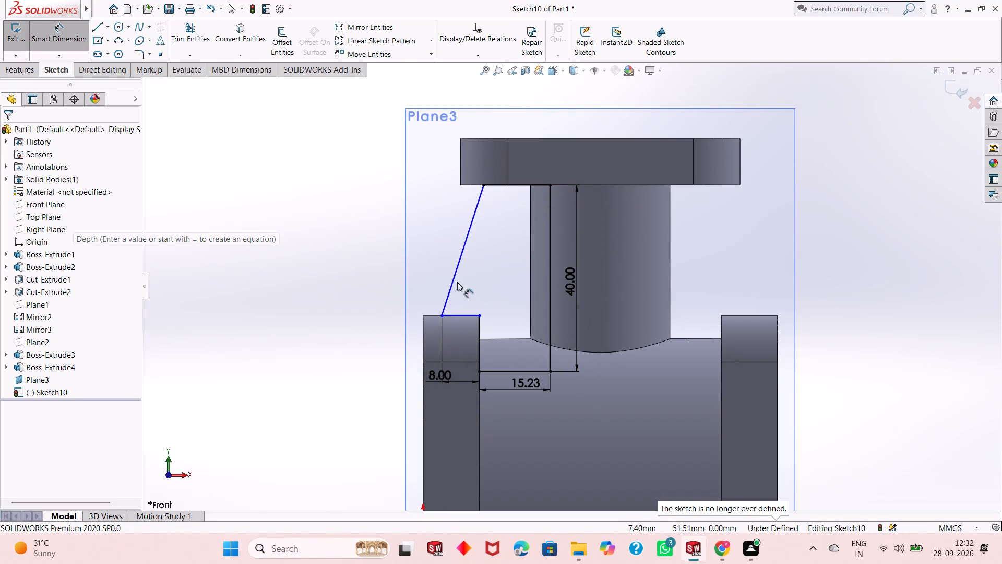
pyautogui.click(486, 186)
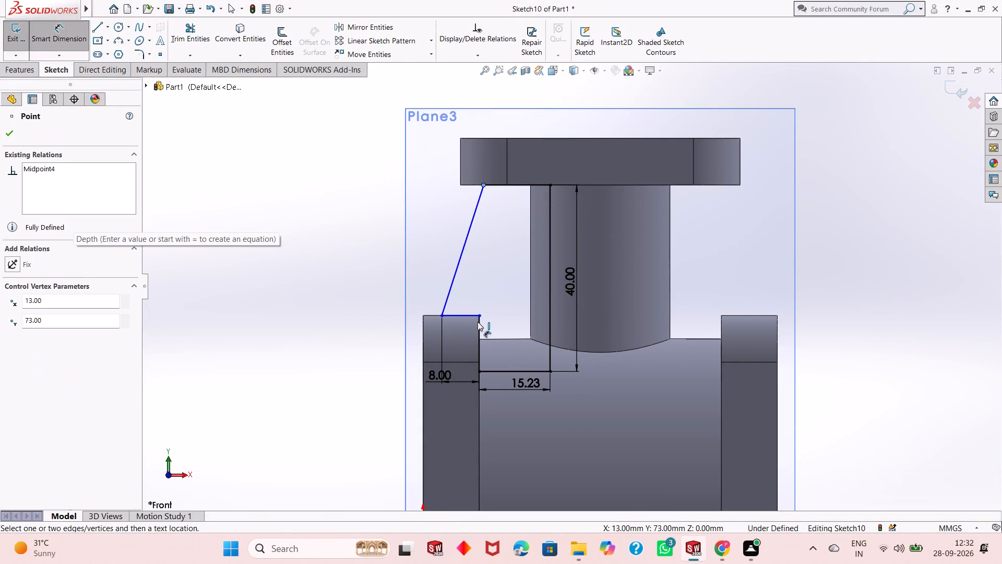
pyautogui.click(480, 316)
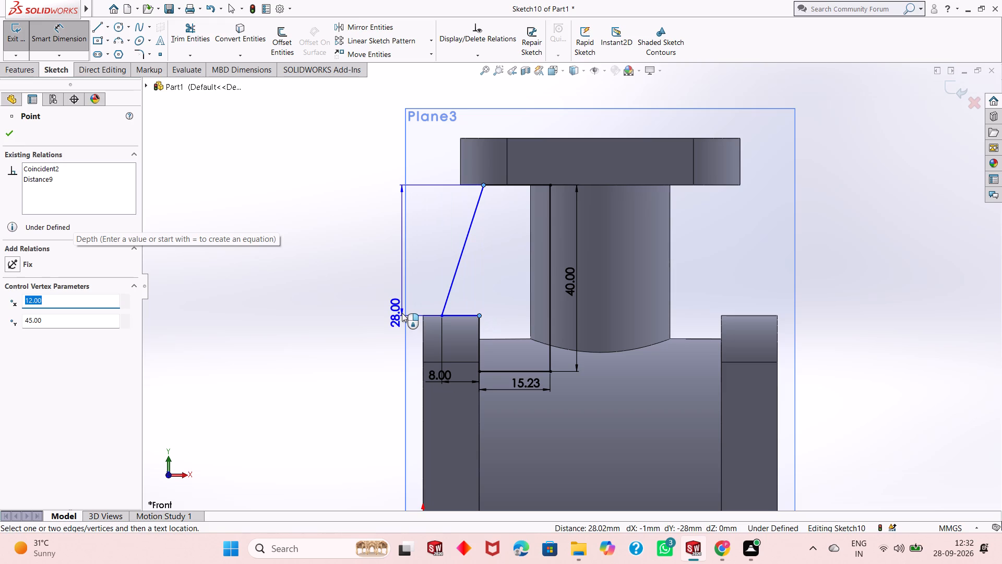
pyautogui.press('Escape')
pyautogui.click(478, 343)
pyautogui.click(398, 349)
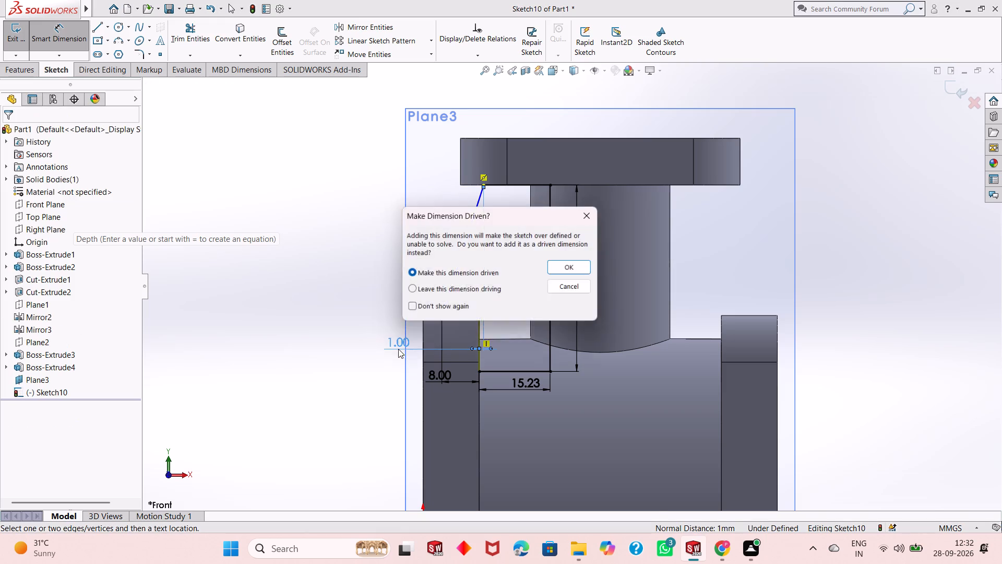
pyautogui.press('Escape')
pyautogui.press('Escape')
# Dimension the profile's short vertical line along the end flange's inner face at 12 mm.
pyautogui.click(479, 333)
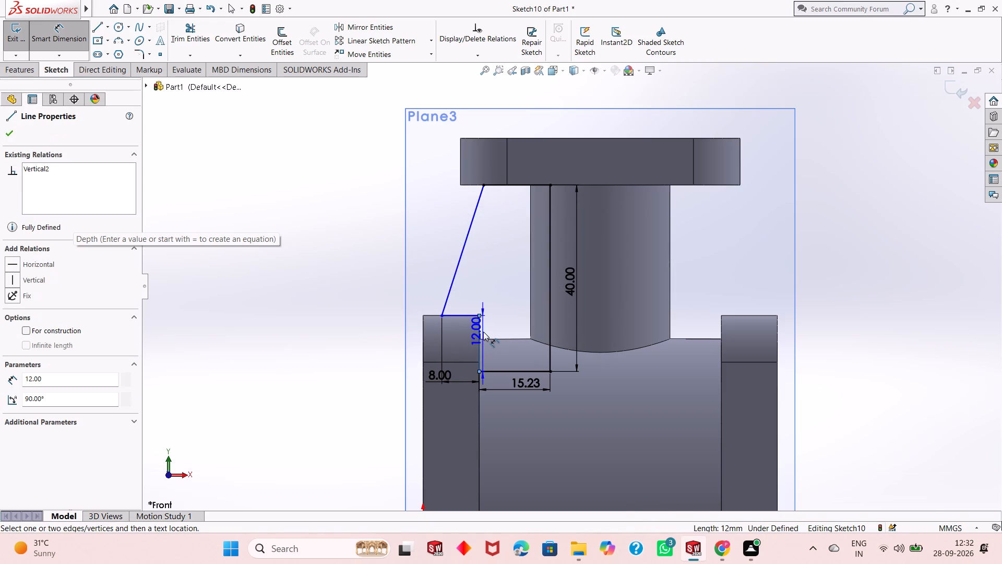
pyautogui.click(483, 332)
pyautogui.click(434, 313)
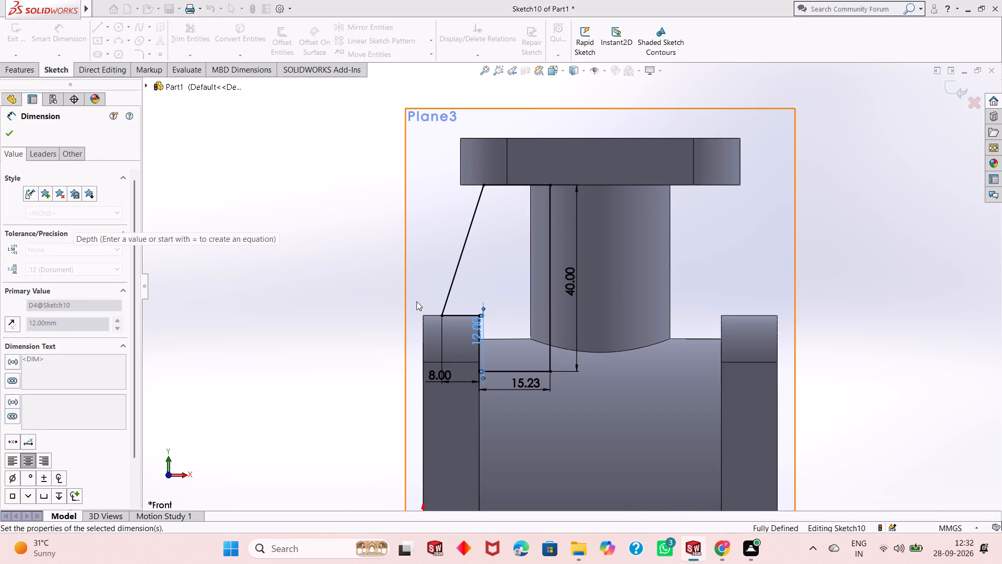
pyautogui.rightClick(270, 269)
pyautogui.click(302, 300)
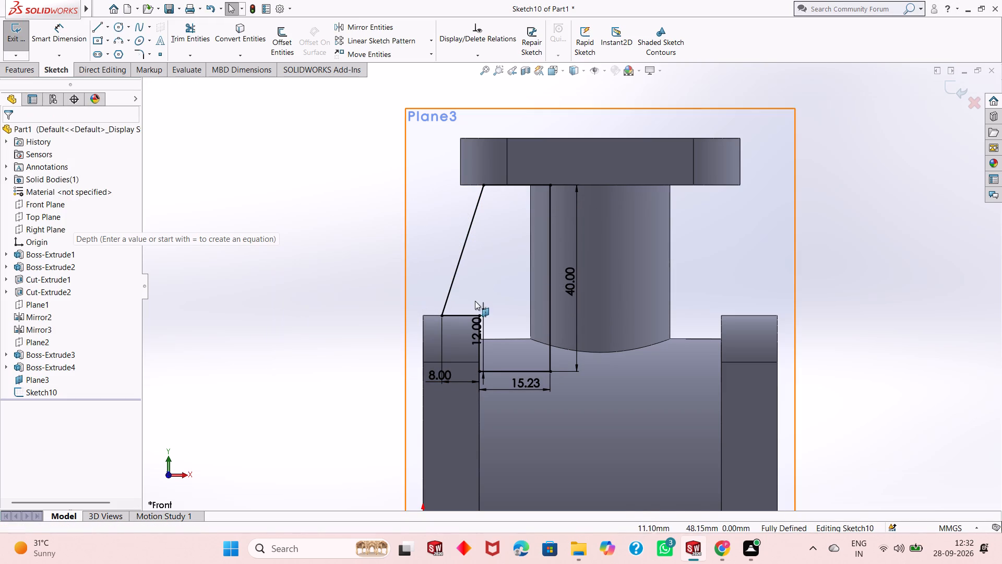
# Extrude the web profile with a Mid Plane end condition and a depth of 20 mm, merged with the body.
pyautogui.scroll(1, 472, 301)
pyautogui.scroll(-1, 521, 290)
pyautogui.scroll(1, 521, 294)
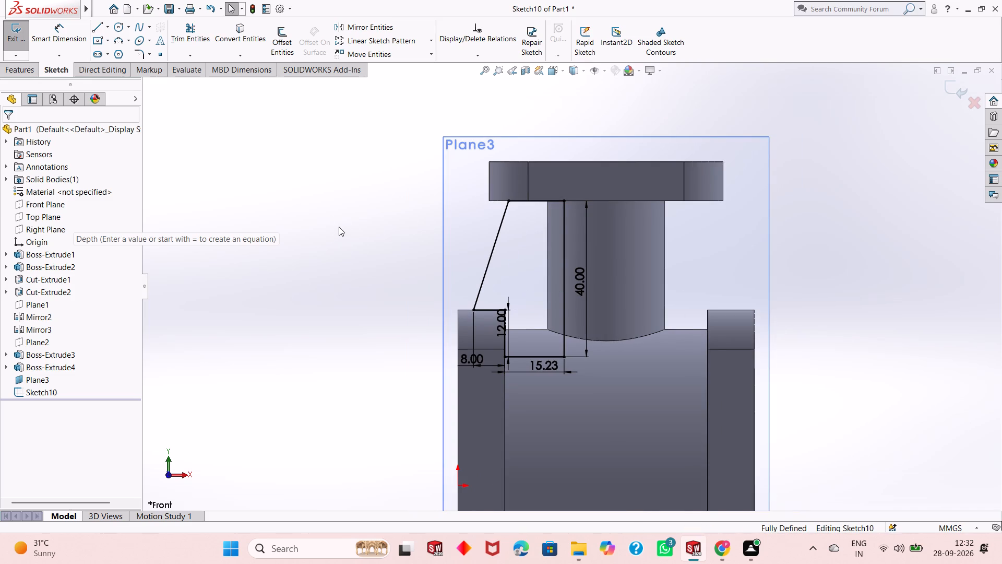
pyautogui.click(255, 206)
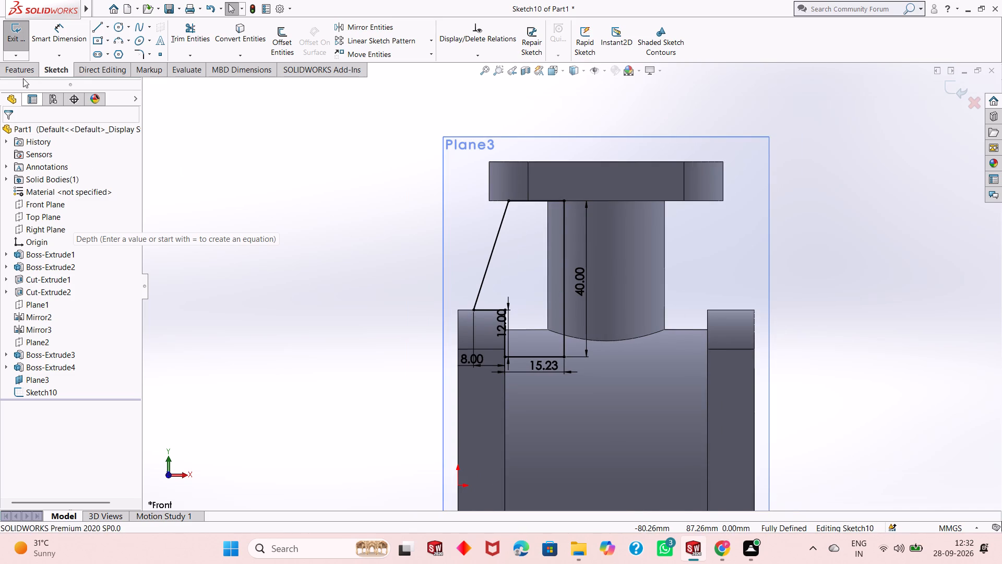
pyautogui.click(22, 72)
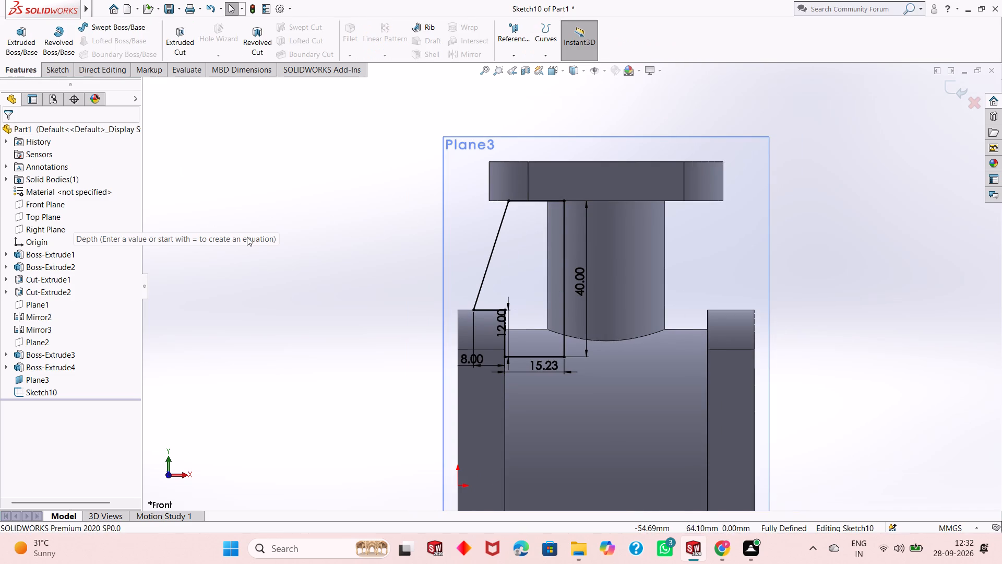
pyautogui.click(26, 50)
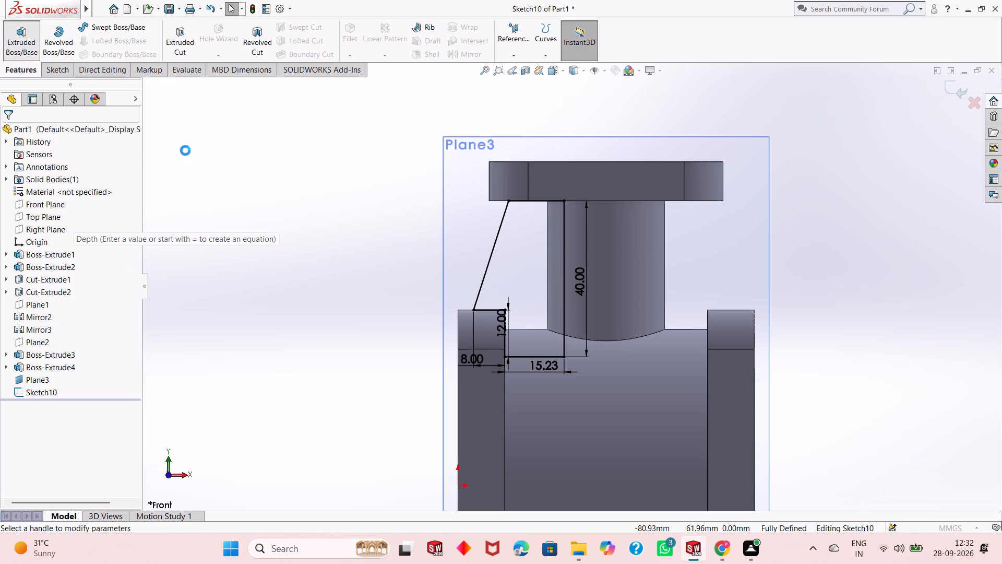
pyautogui.scroll(2, 454, 282)
pyautogui.moveTo(599, 346); pyautogui.dragTo(614, 342, button='middle')
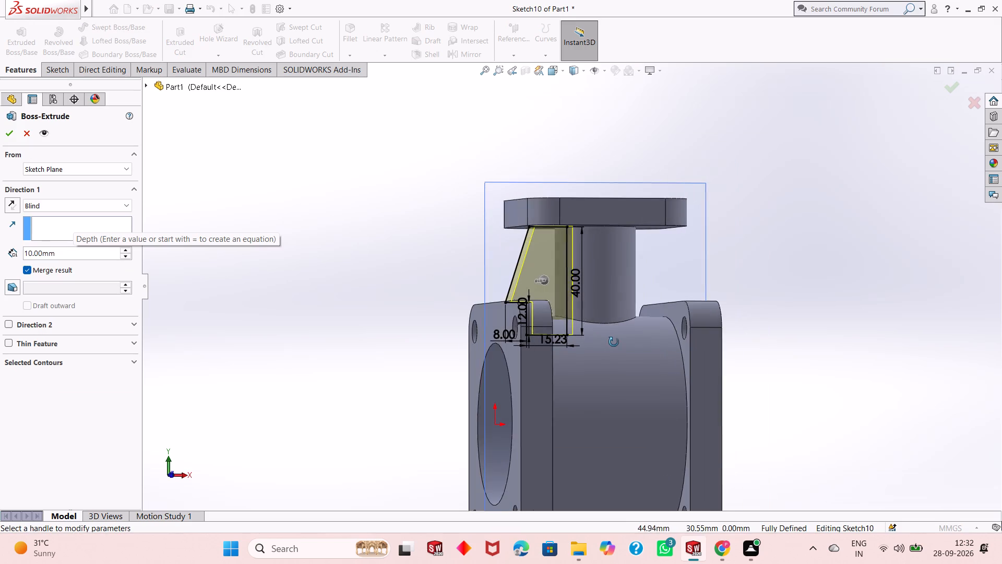
pyautogui.moveTo(614, 342); pyautogui.dragTo(621, 365, button='middle')
pyautogui.scroll(-2, 534, 256)
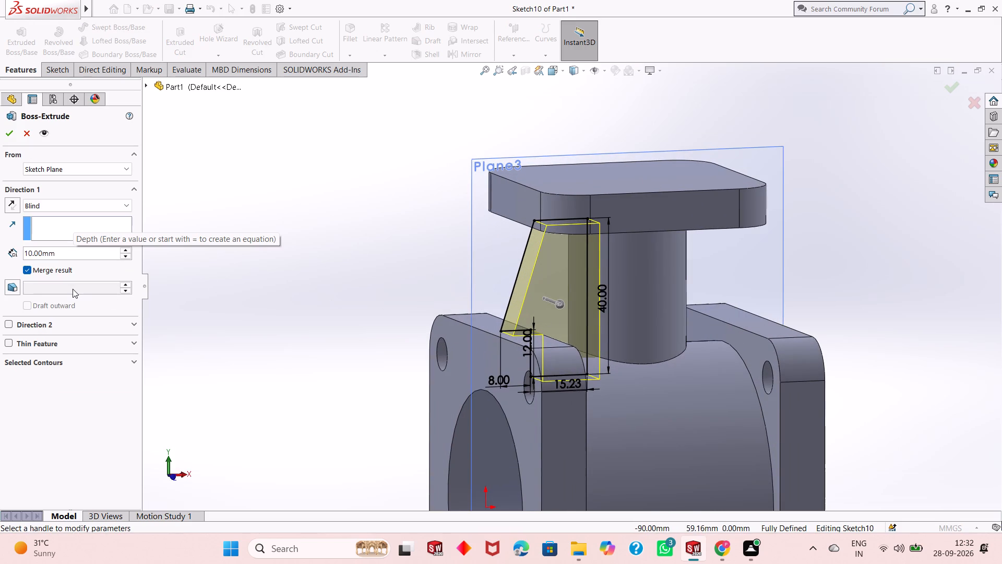
pyautogui.doubleClick(67, 248)
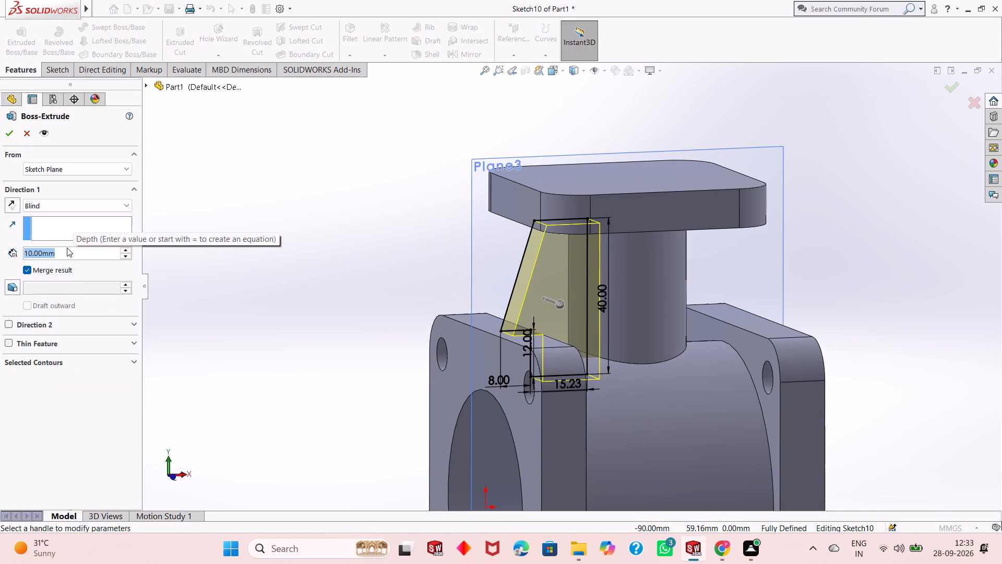
pyautogui.write('20')
pyautogui.press('Return')
pyautogui.click(52, 206)
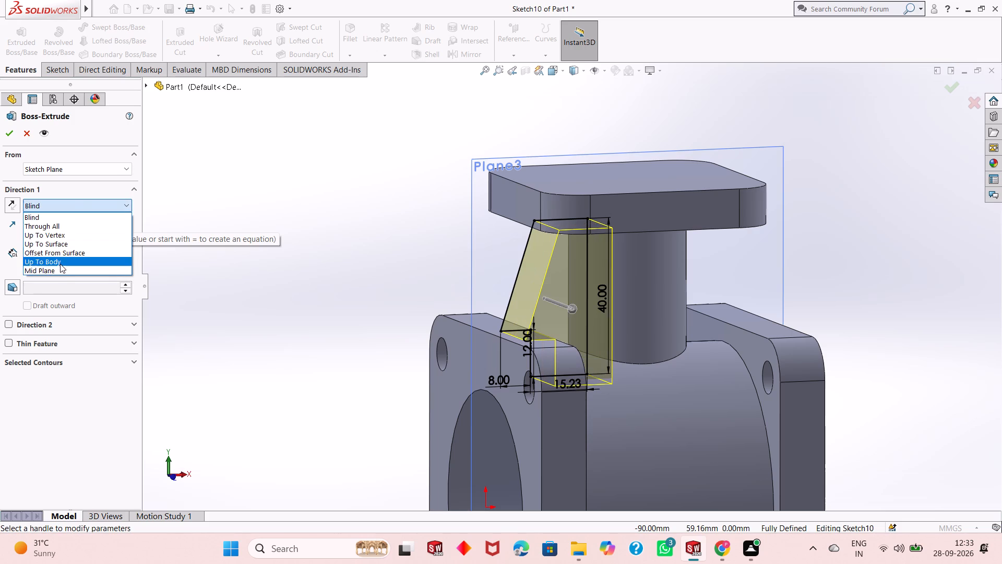
pyautogui.click(65, 269)
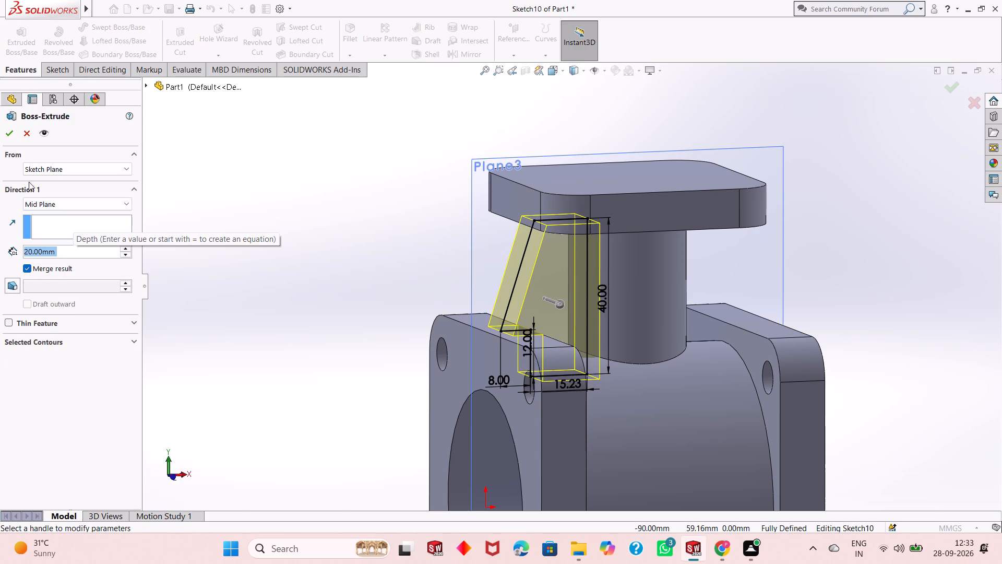
pyautogui.click(9, 131)
pyautogui.click(288, 287)
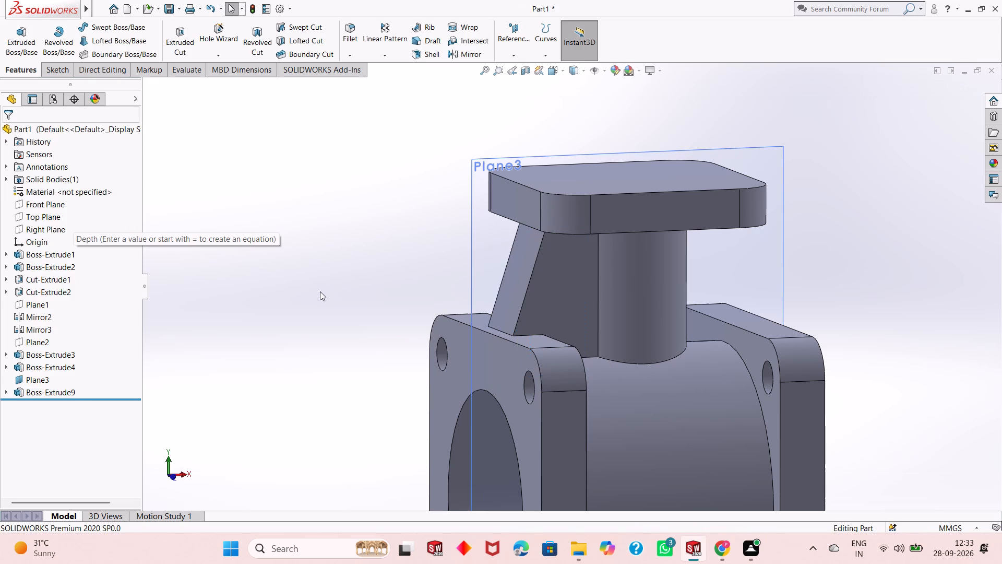
# Hide Plane3, the reference plane running through the web.
pyautogui.scroll(1, 546, 303)
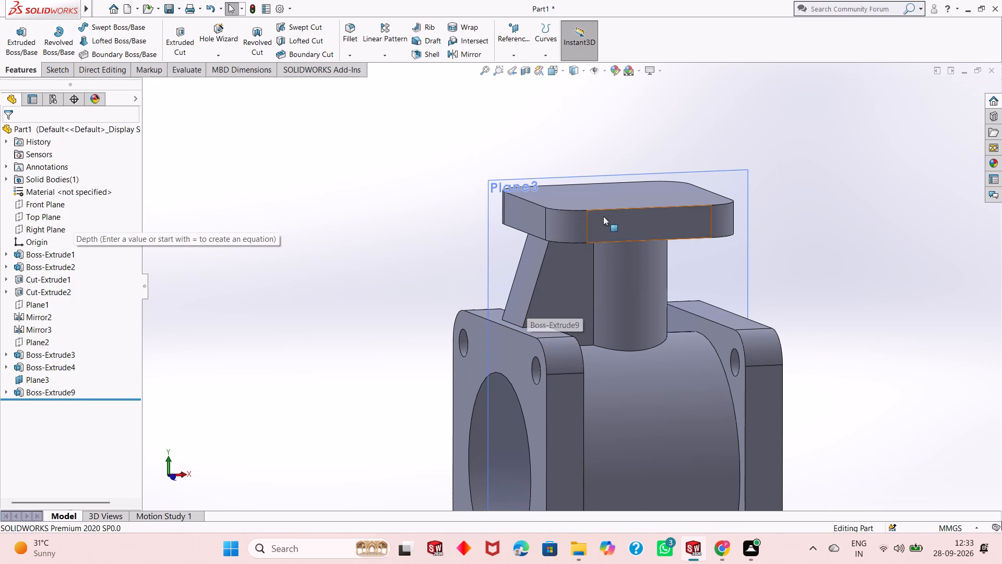
pyautogui.rightClick(735, 183)
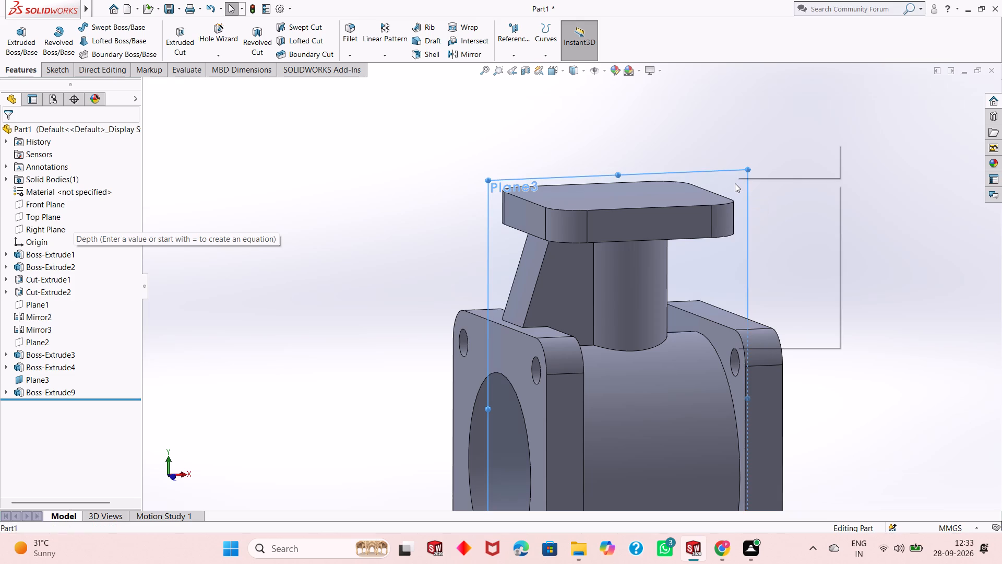
pyautogui.click(778, 171)
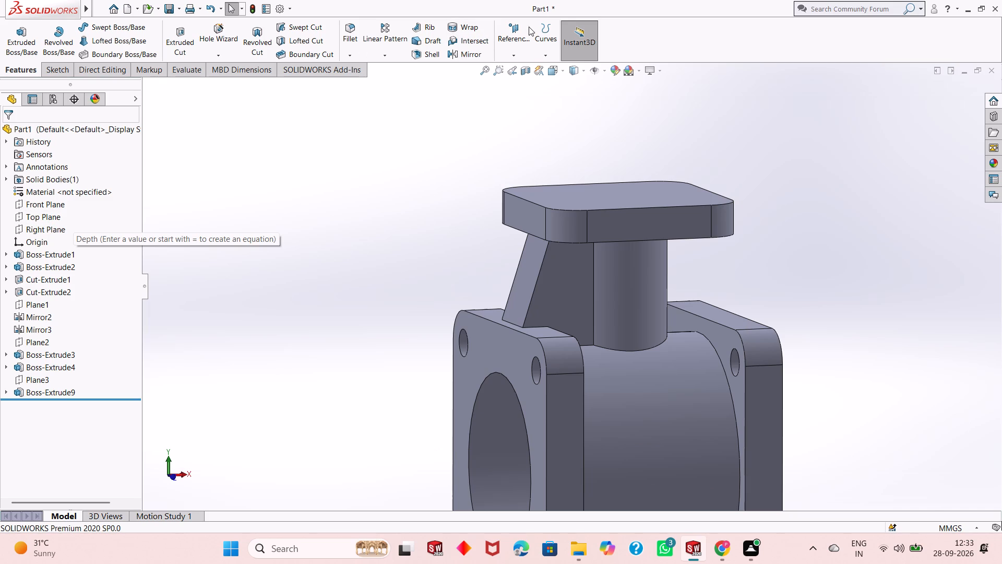
# Create a reference plane offset 38 mm (76/2) from the Right Plane, midway between the end flanges.
pyautogui.click(521, 46)
pyautogui.click(521, 66)
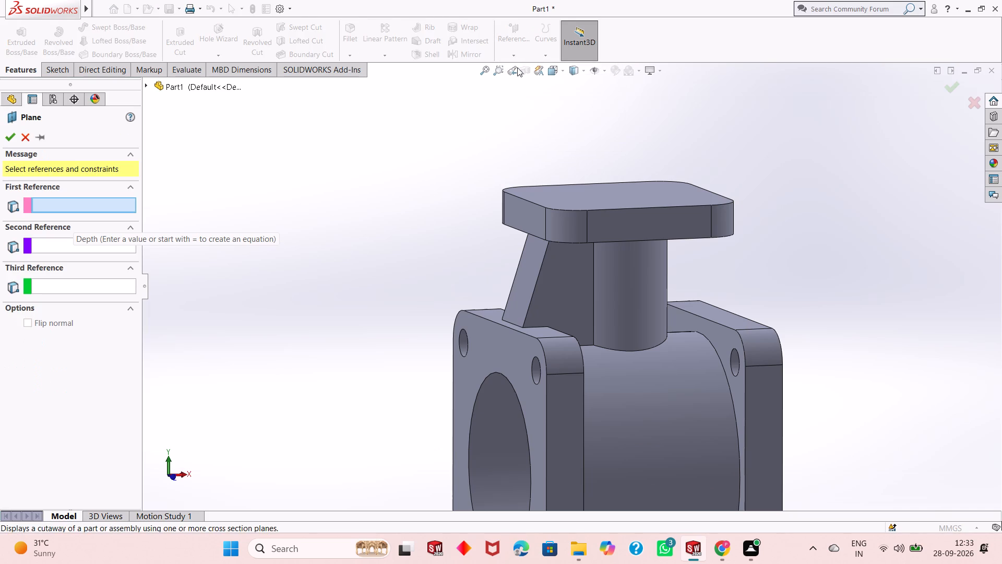
pyautogui.click(149, 87)
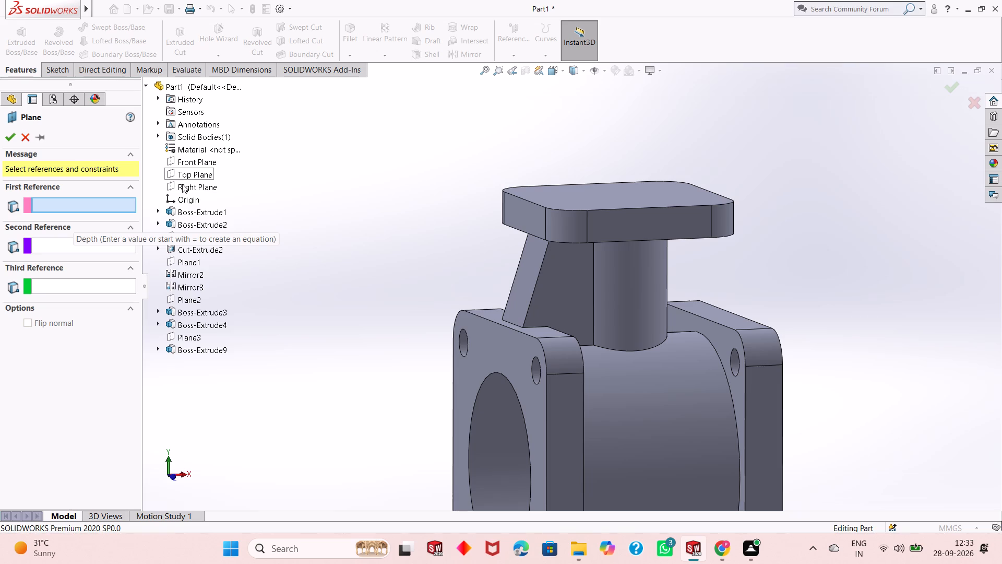
pyautogui.click(182, 185)
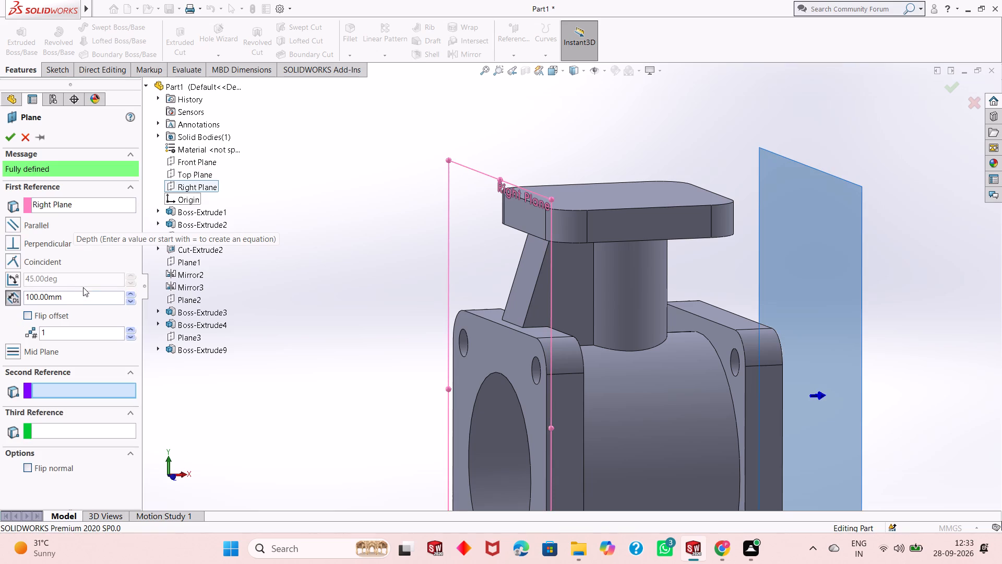
pyautogui.doubleClick(76, 295)
pyautogui.write('76/2')
pyautogui.press('Return')
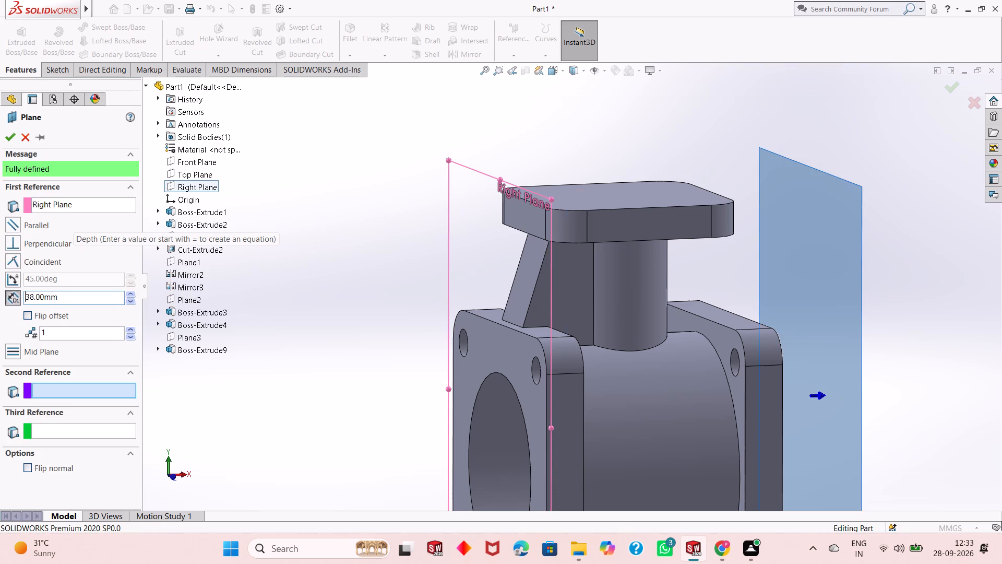
pyautogui.moveTo(424, 315); pyautogui.dragTo(412, 327, button='middle')
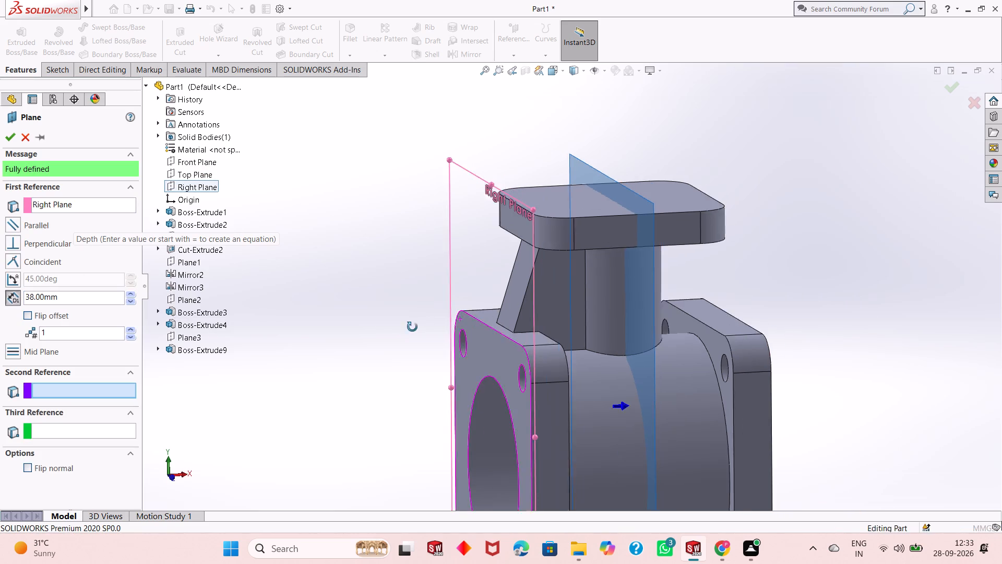
pyautogui.moveTo(412, 327); pyautogui.dragTo(402, 363, button='middle')
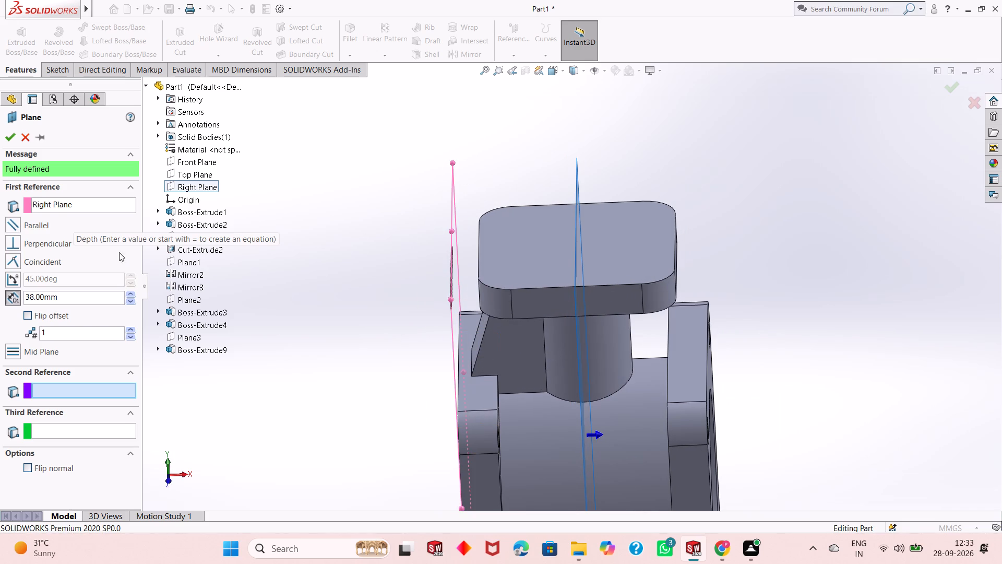
pyautogui.click(6, 137)
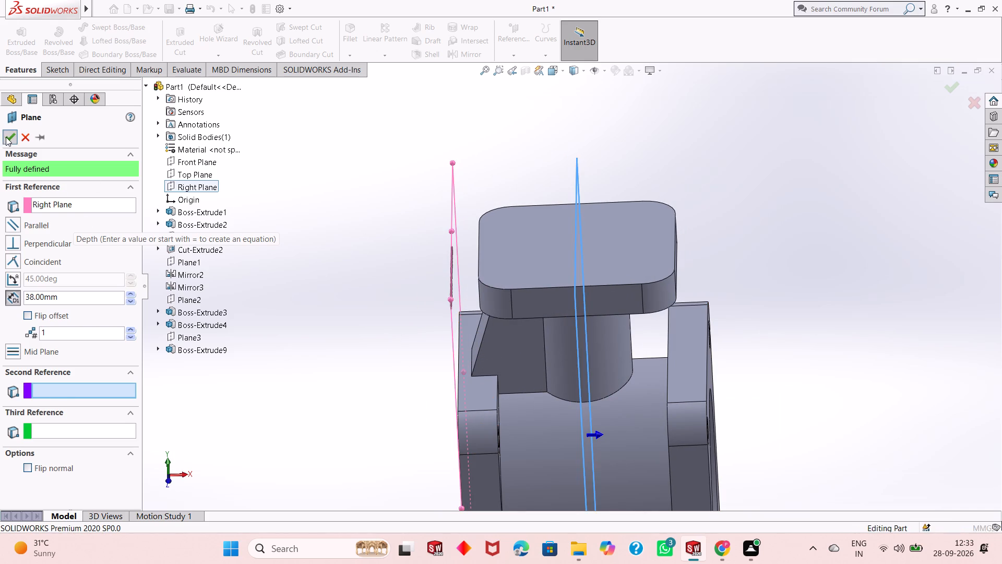
# Mirror the web extrusion Boss-Extrude9 about Plane4 to the opposite side of the column.
pyautogui.moveTo(362, 203); pyautogui.dragTo(371, 186, button='middle')
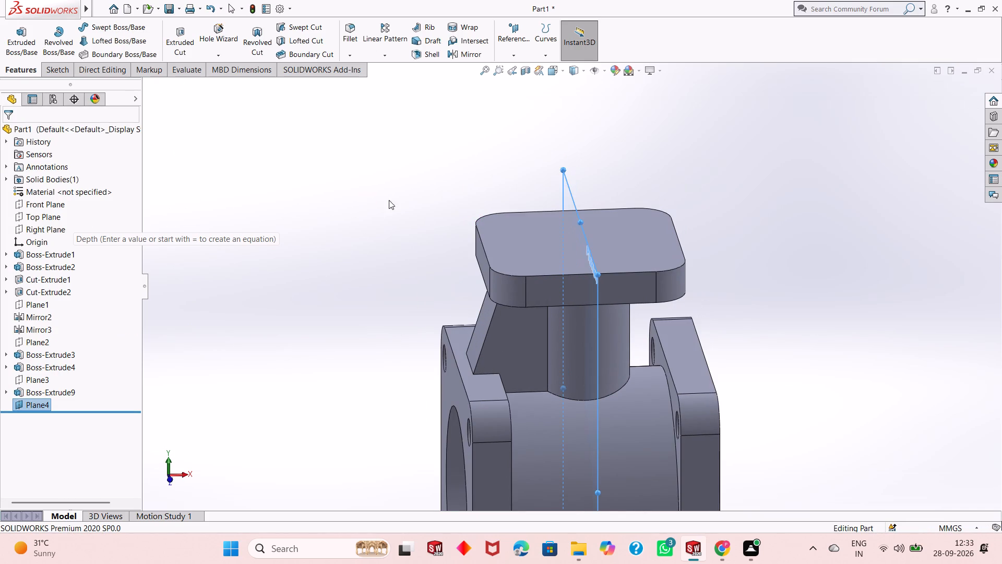
pyautogui.scroll(1, 428, 299)
pyautogui.moveTo(430, 280); pyautogui.dragTo(437, 276, button='middle')
pyautogui.click(395, 299)
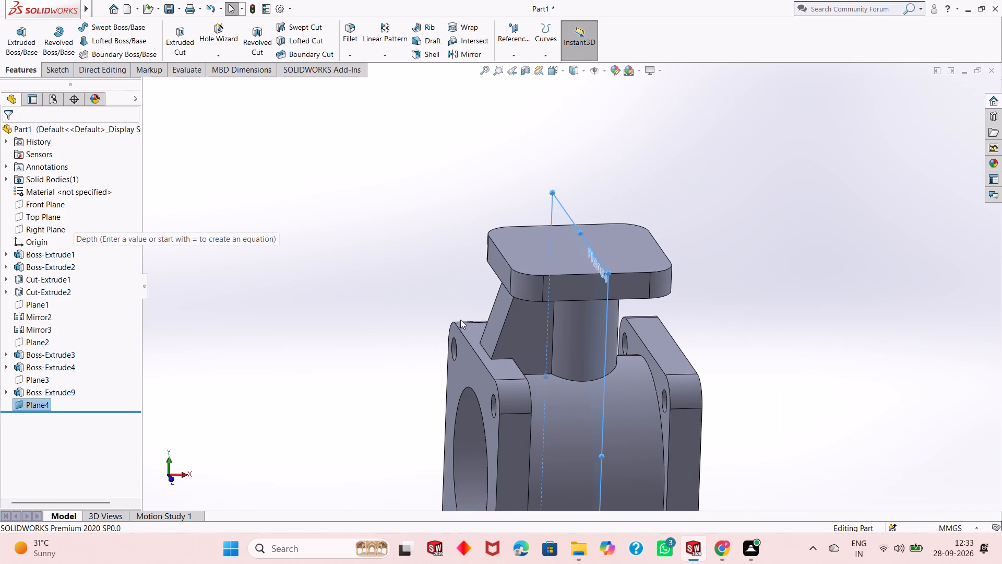
pyautogui.click(465, 54)
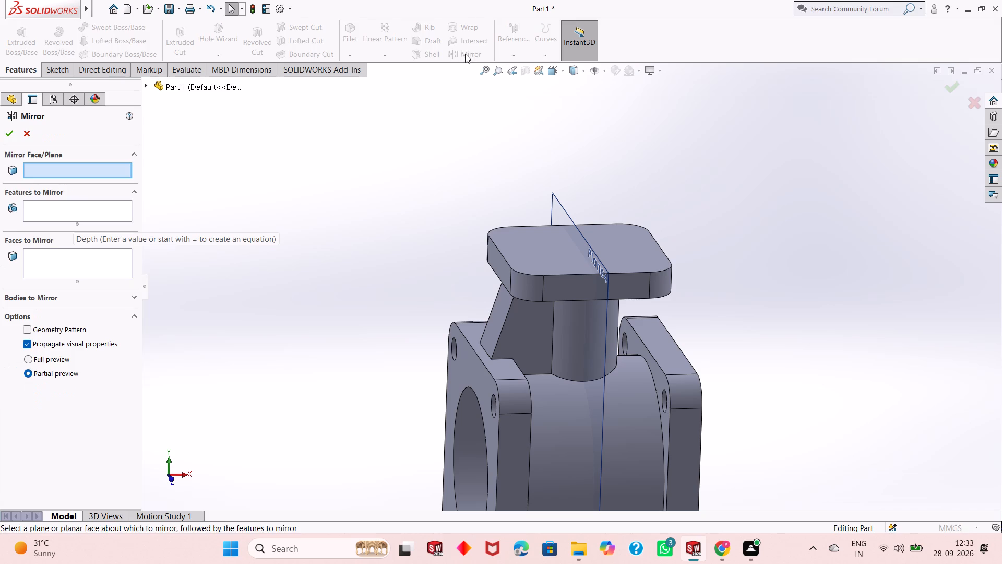
pyautogui.click(563, 210)
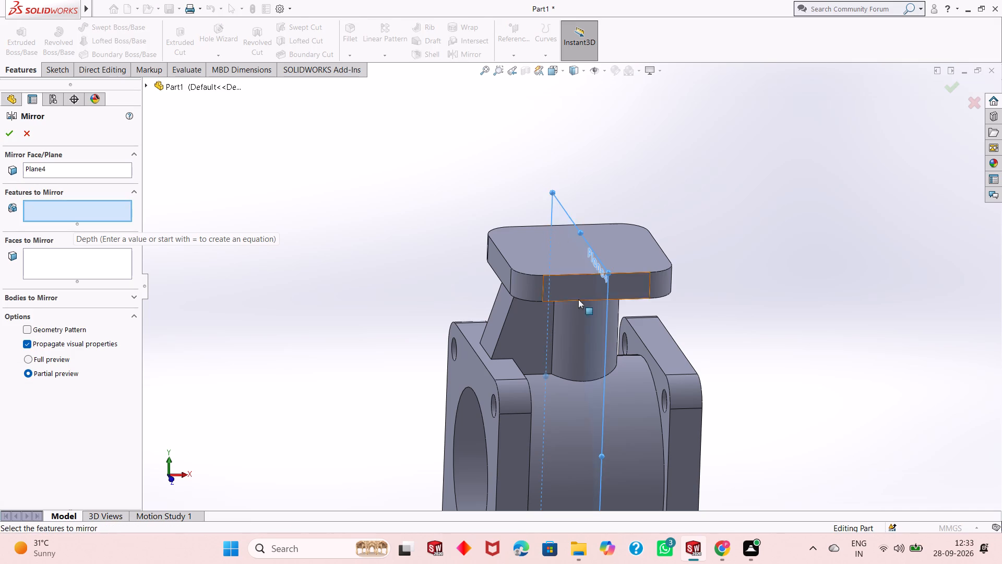
pyautogui.scroll(2, 579, 314)
pyautogui.scroll(-2, 575, 358)
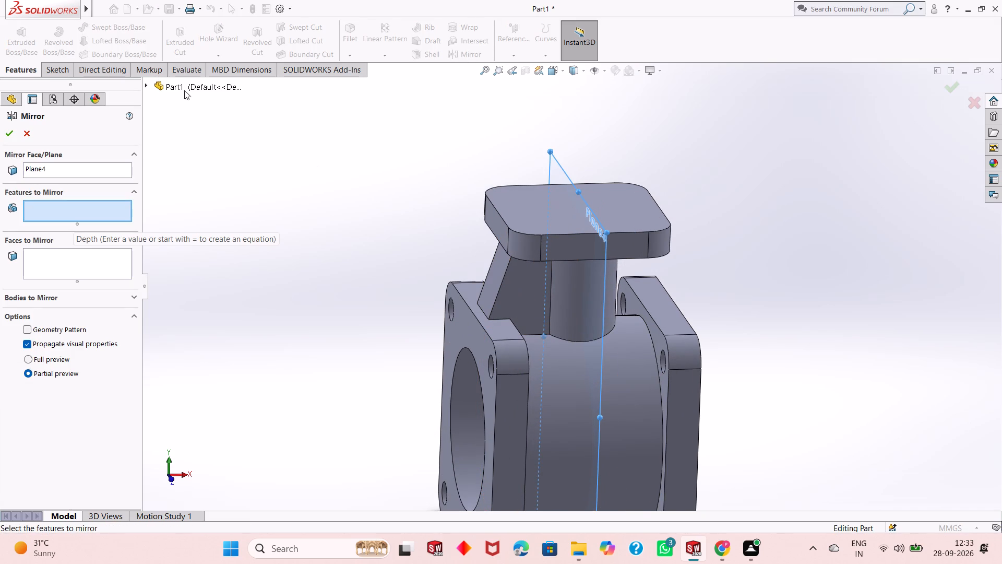
pyautogui.click(153, 89)
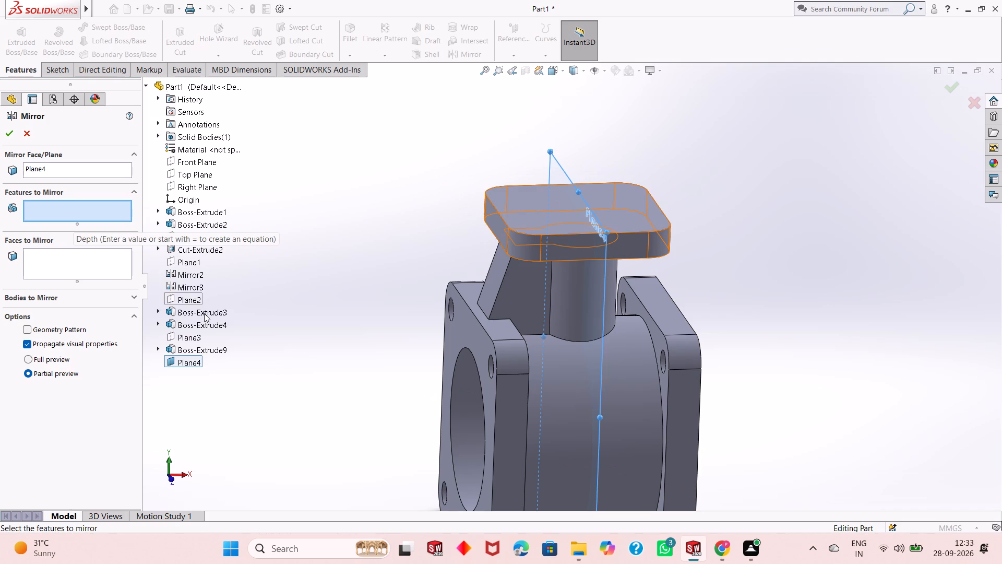
pyautogui.click(209, 345)
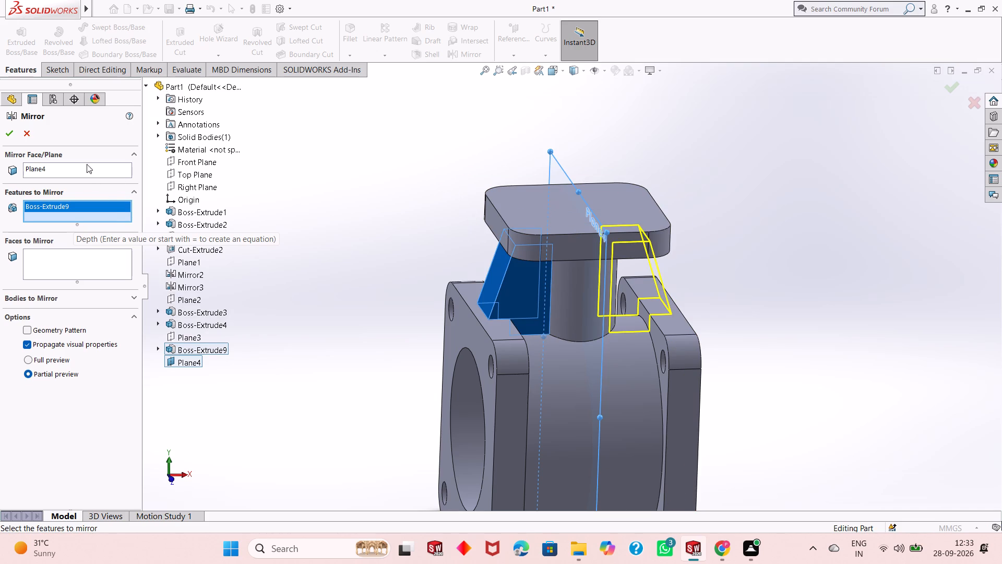
pyautogui.click(9, 132)
pyautogui.click(341, 211)
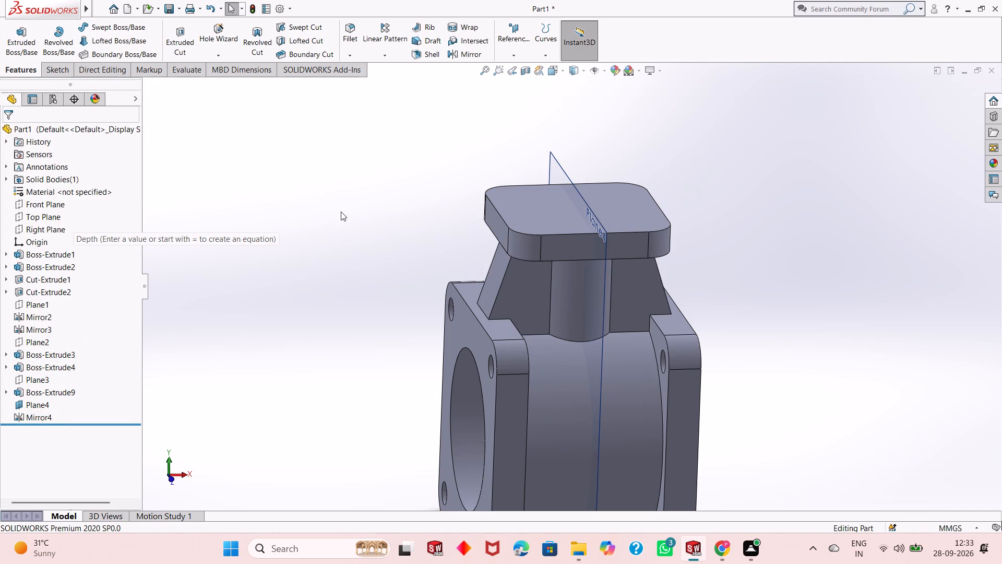
# Hide Plane4, the mirror plane through the column.
pyautogui.rightClick(556, 175)
pyautogui.click(602, 160)
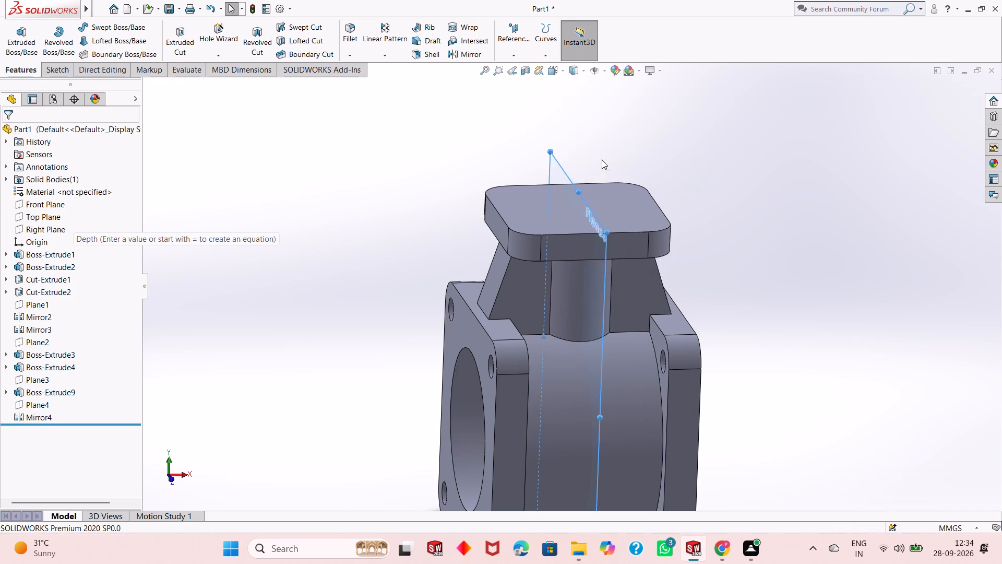
# Examine the mirrored webs, the end flanges and the top flange from several sides.
pyautogui.scroll(3, 599, 279)
pyautogui.scroll(-2, 567, 310)
pyautogui.moveTo(719, 402); pyautogui.dragTo(745, 362, button='middle')
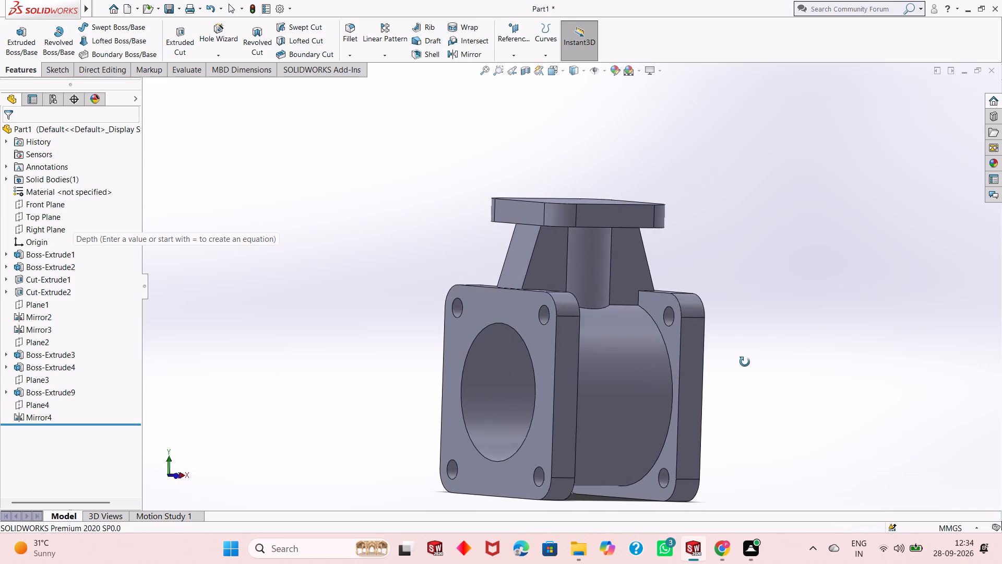
pyautogui.moveTo(745, 362); pyautogui.dragTo(628, 355, button='middle')
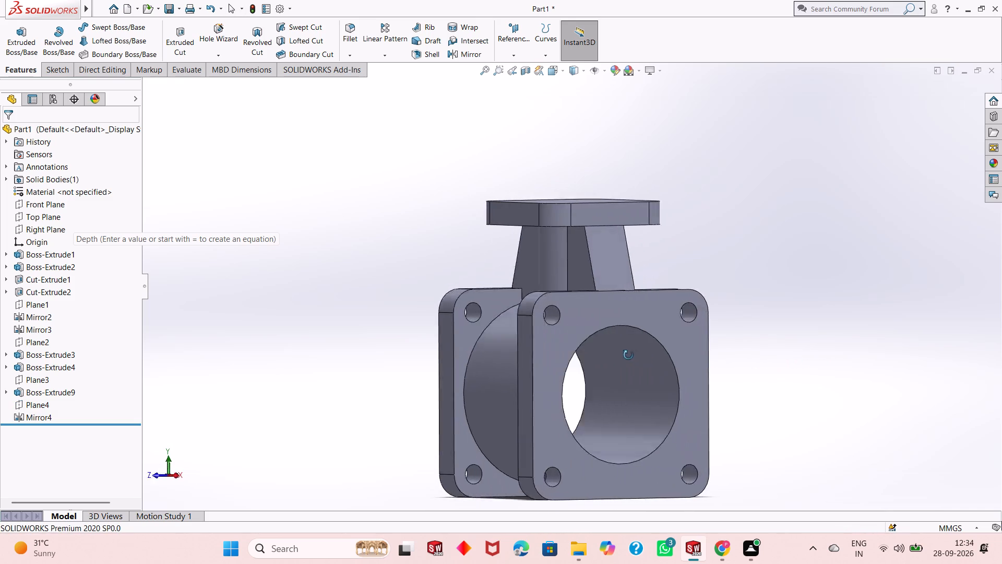
pyautogui.moveTo(628, 355); pyautogui.dragTo(261, 357, button='middle')
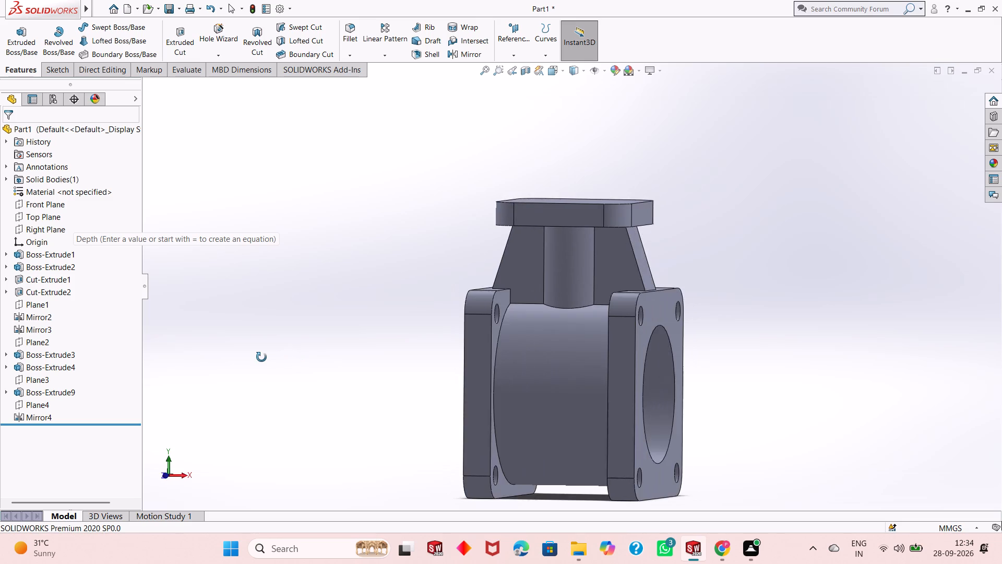
pyautogui.moveTo(261, 357); pyautogui.dragTo(303, 354, button='middle')
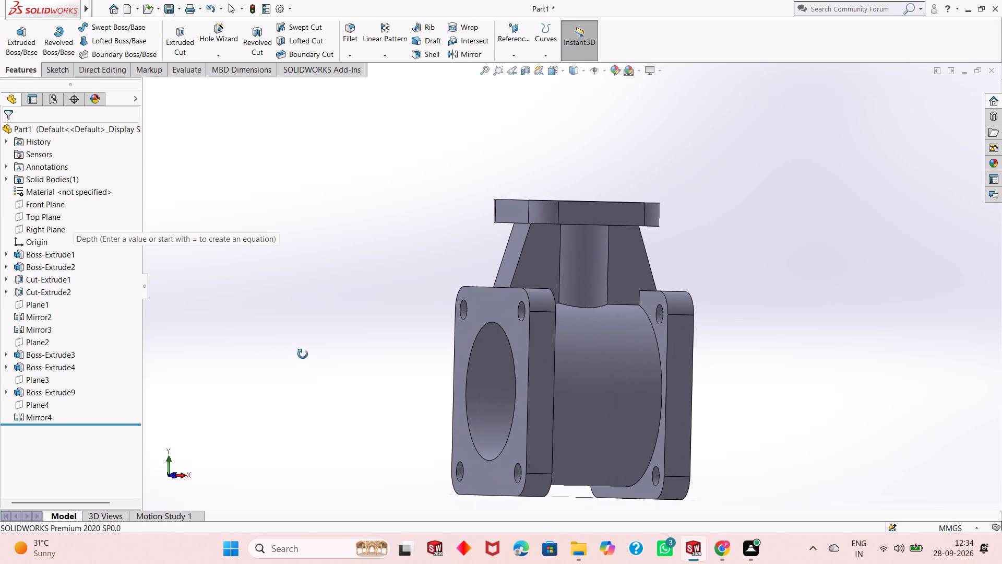
pyautogui.moveTo(303, 354); pyautogui.dragTo(309, 354, button='middle')
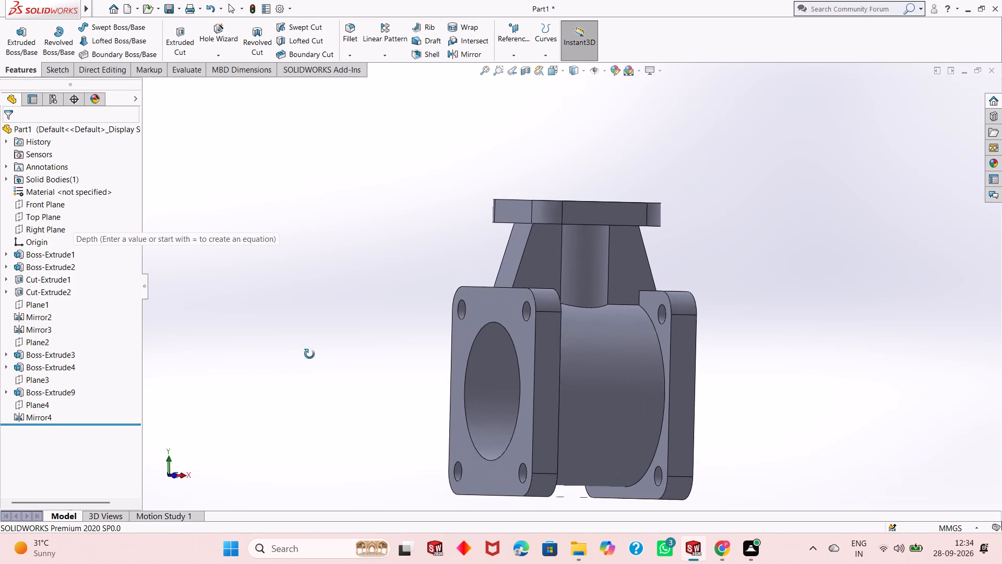
pyautogui.moveTo(309, 354); pyautogui.dragTo(303, 401, button='middle')
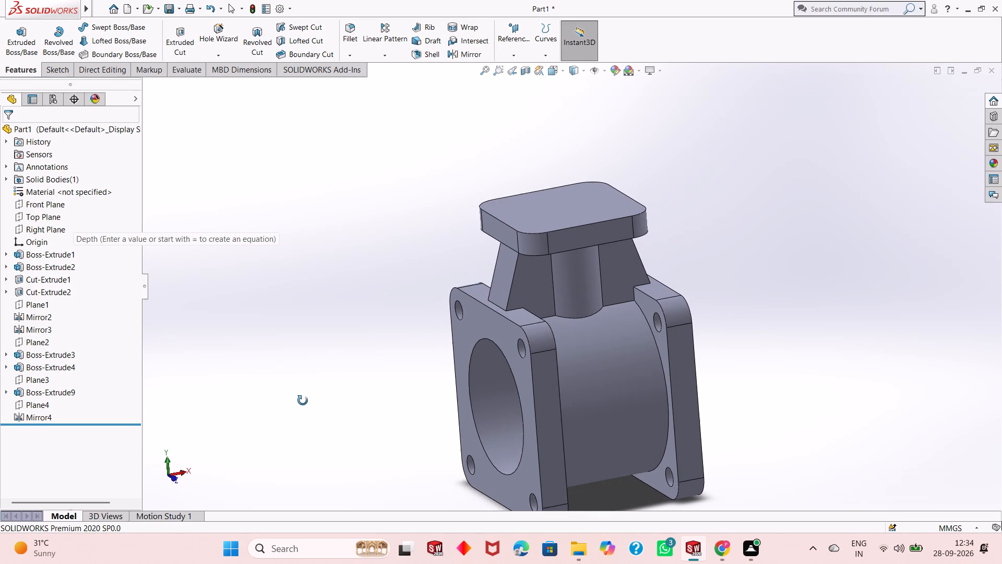
pyautogui.moveTo(303, 401); pyautogui.dragTo(302, 398, button='middle')
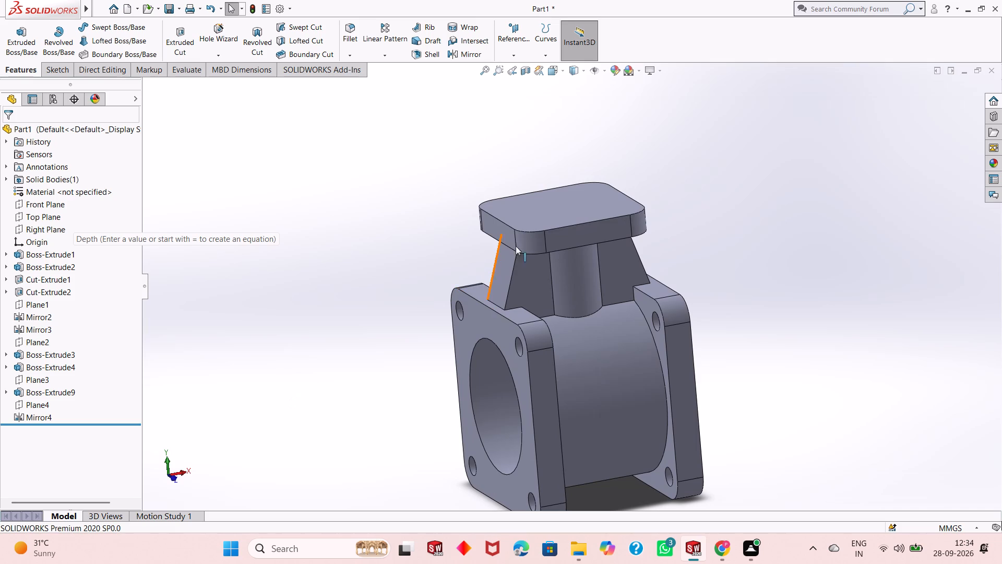
# Start a sketch on the top flange's upper face and draw a circle of about 5.3 mm radius centred on one rounded corner's arc centre.
pyautogui.click(575, 207)
pyautogui.click(617, 182)
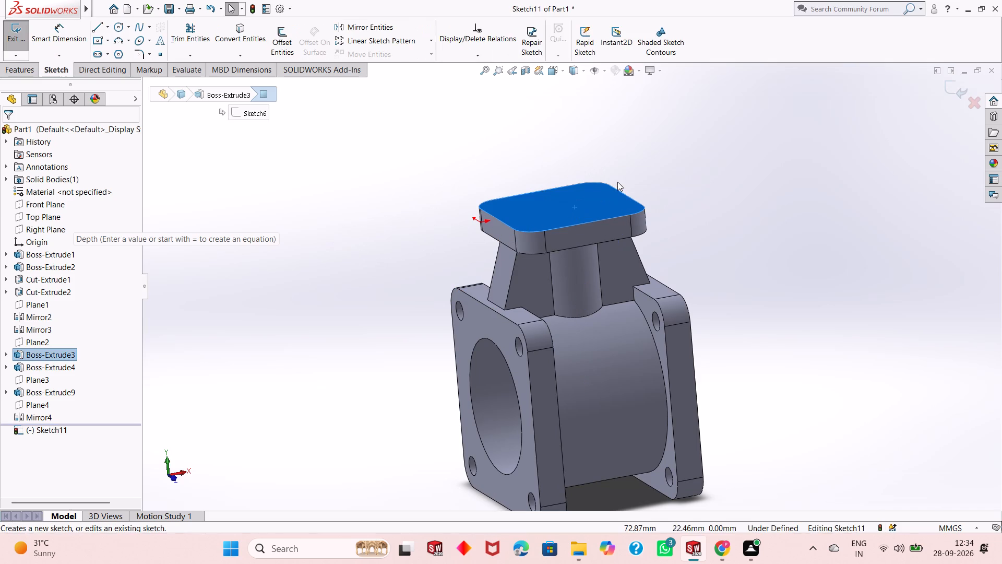
pyautogui.hotkey('ctrl', '8')
pyautogui.scroll(2, 601, 261)
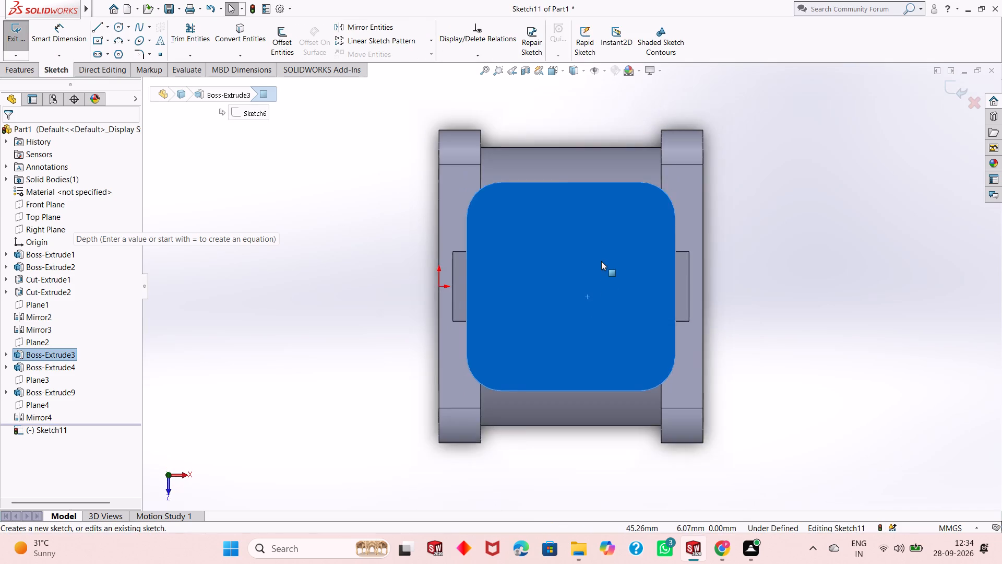
pyautogui.click(710, 271)
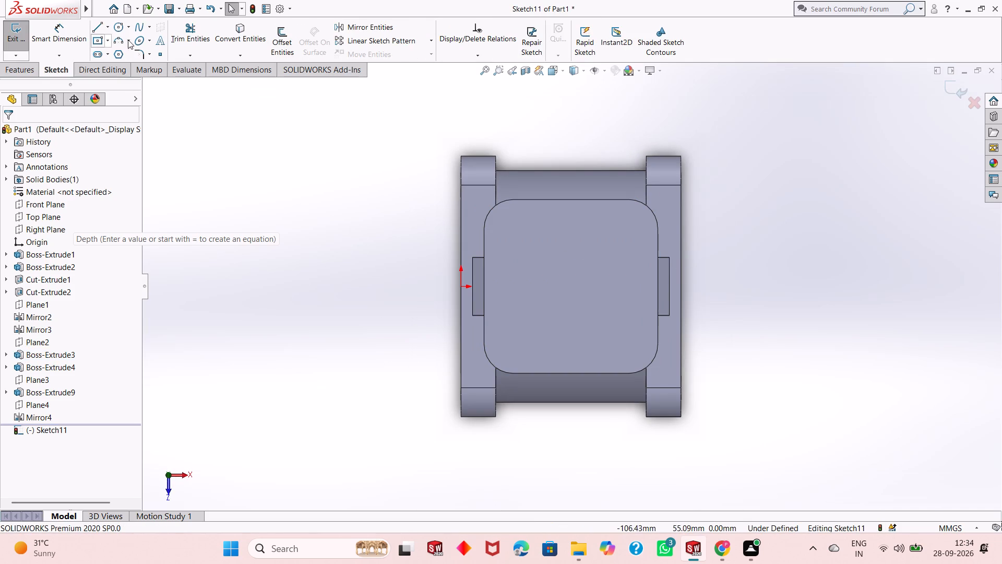
pyautogui.click(115, 26)
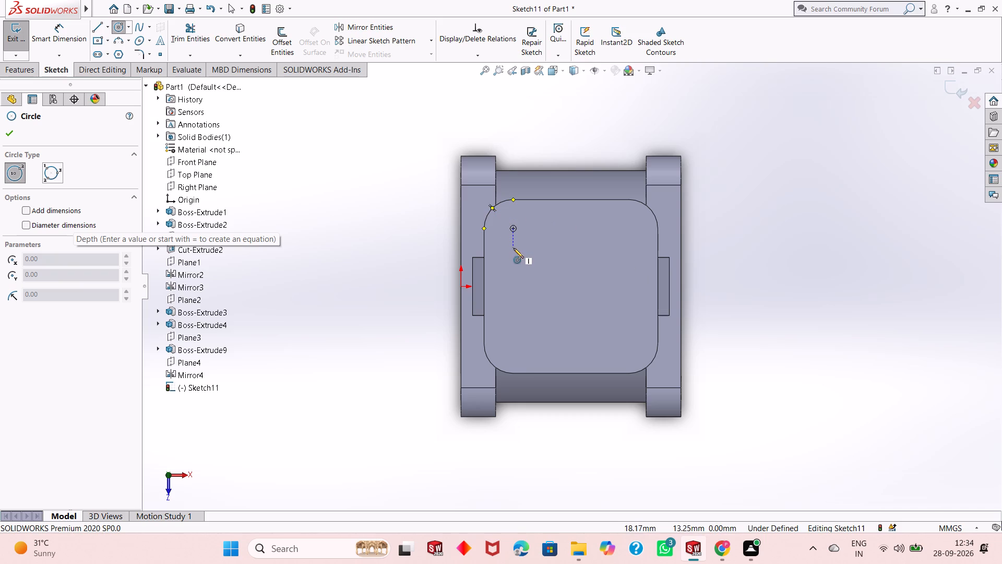
pyautogui.click(514, 228)
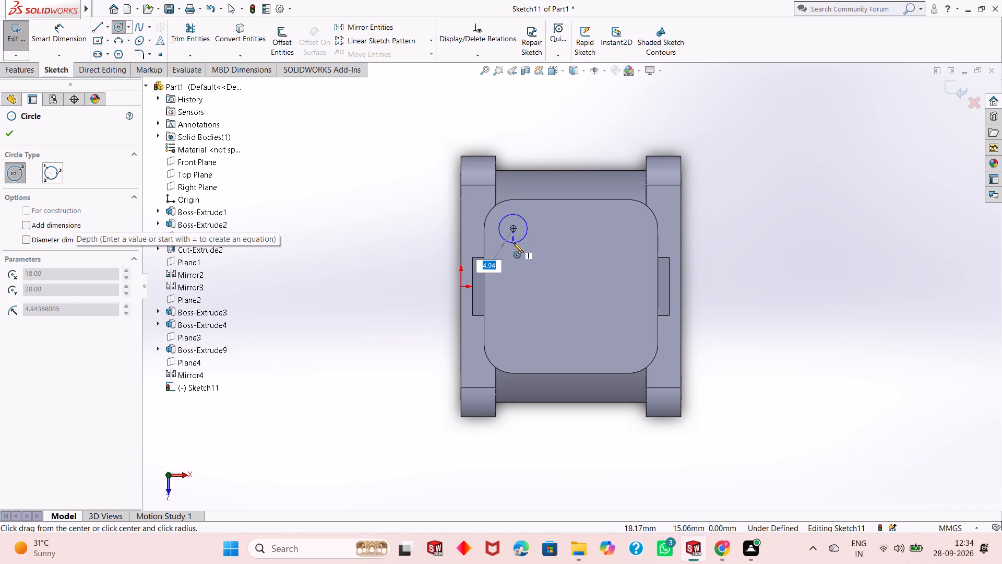
pyautogui.click(514, 244)
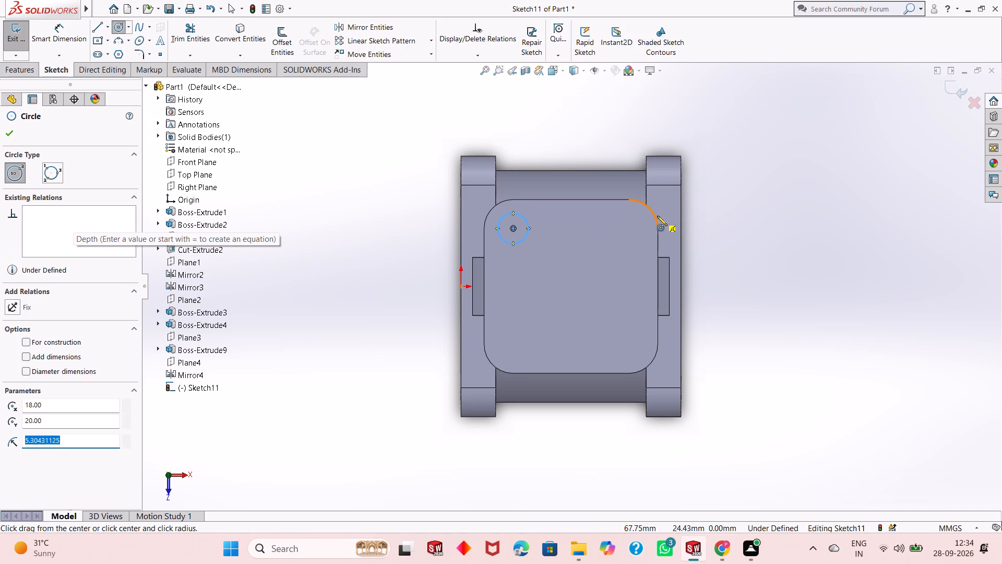
# Draw circles of about 5.4, 6.3 and 7.3 mm radius centred on the arc centres of the top flange's three remaining corners.
pyautogui.click(627, 227)
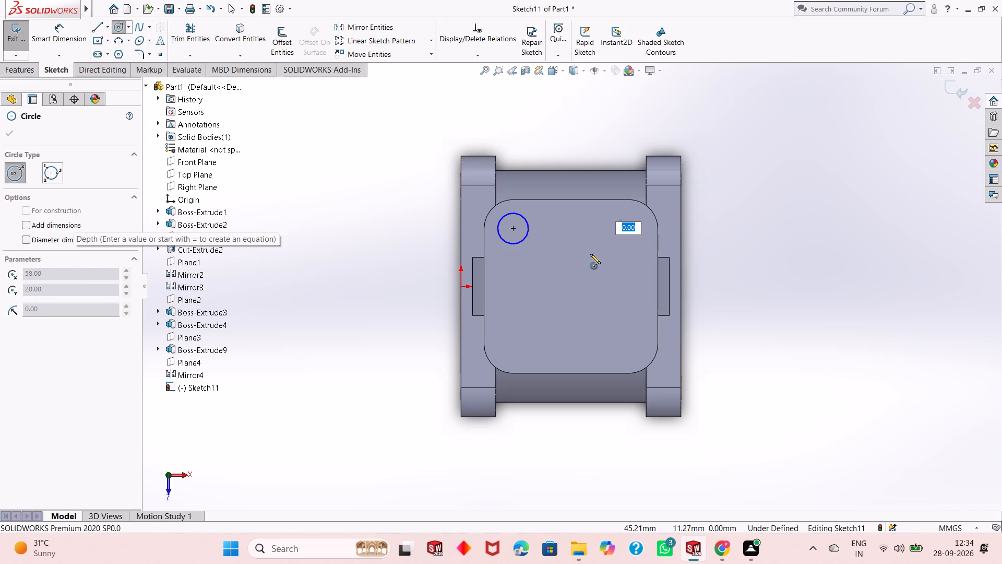
pyautogui.press('Escape')
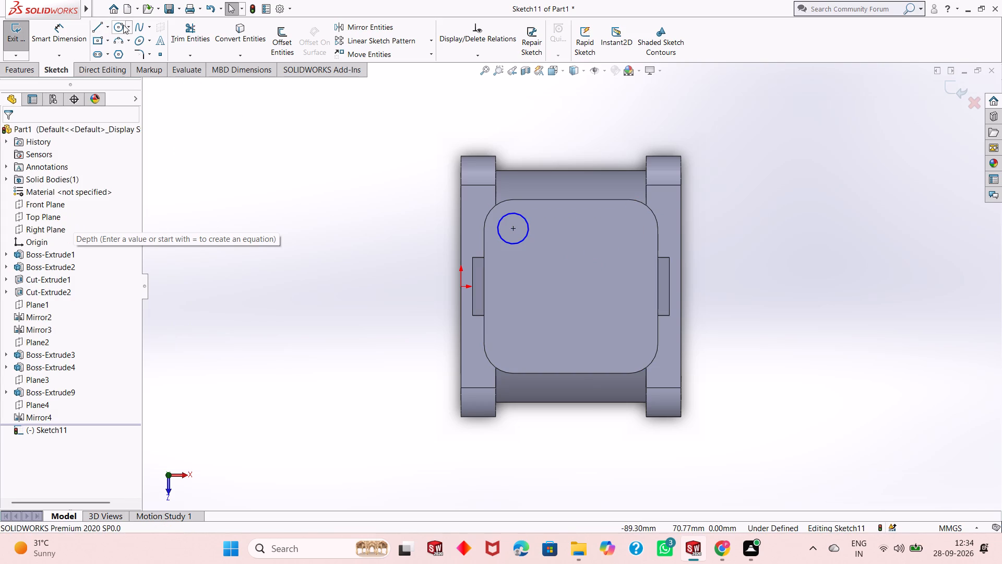
pyautogui.click(123, 25)
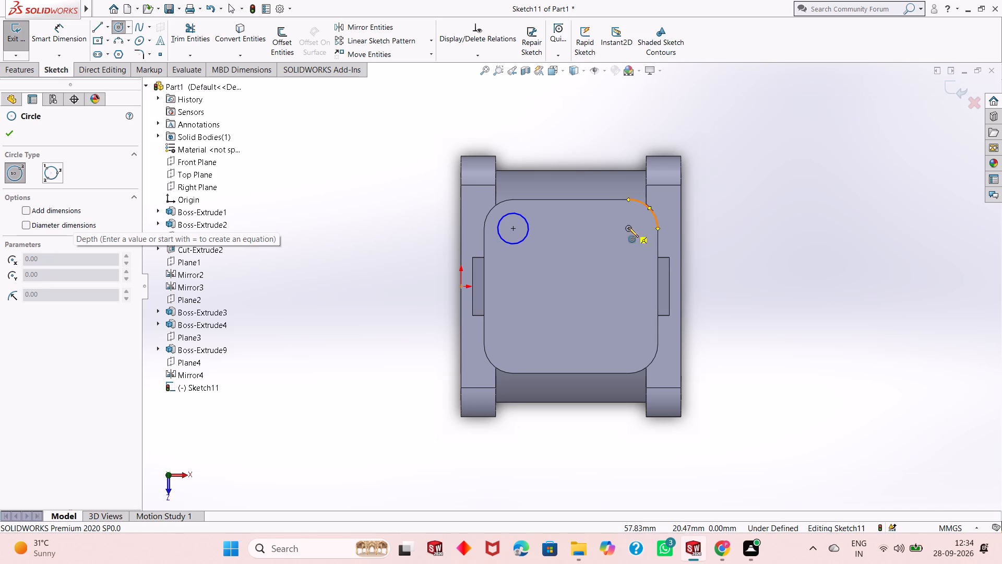
pyautogui.click(628, 228)
pyautogui.click(635, 214)
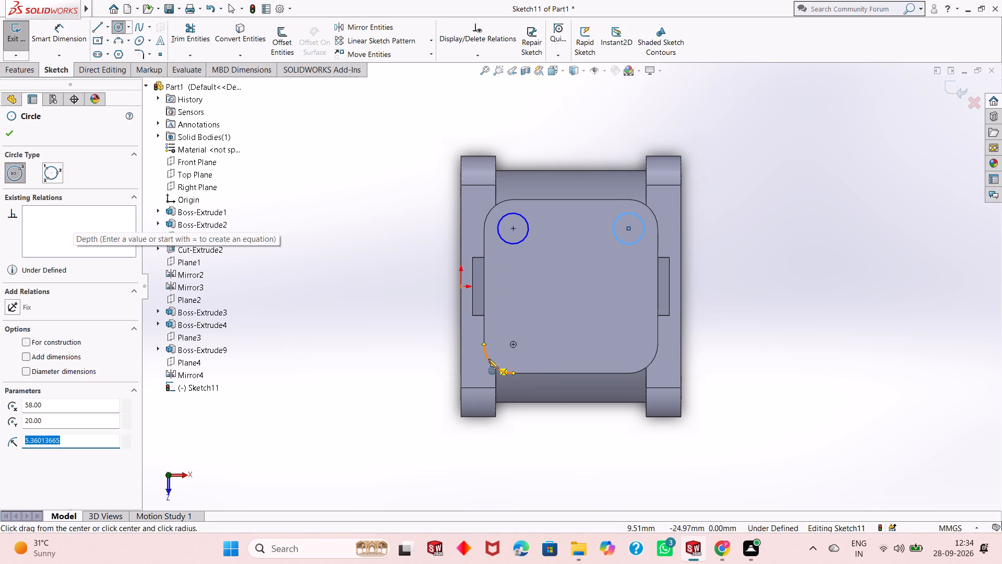
pyautogui.click(515, 345)
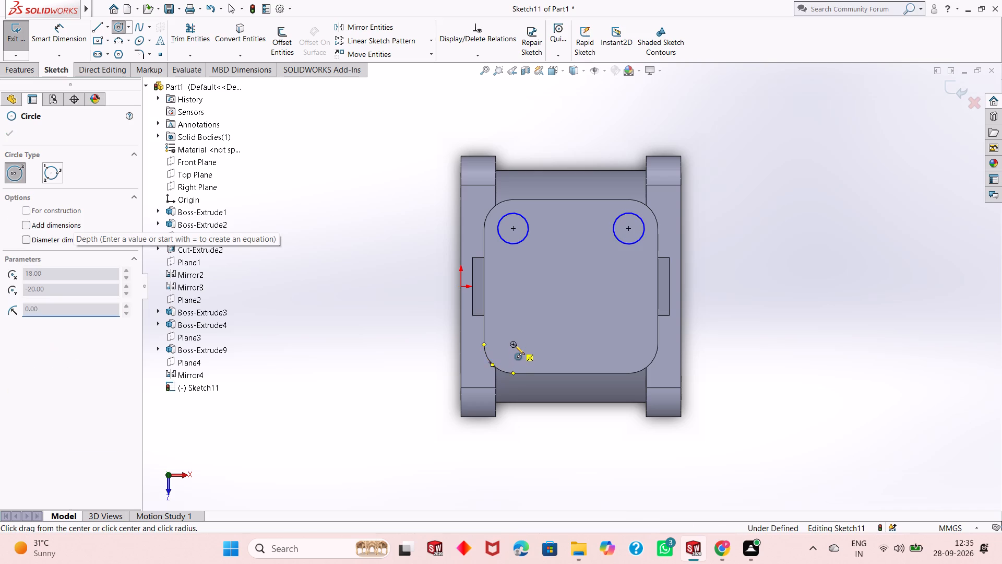
pyautogui.click(523, 330)
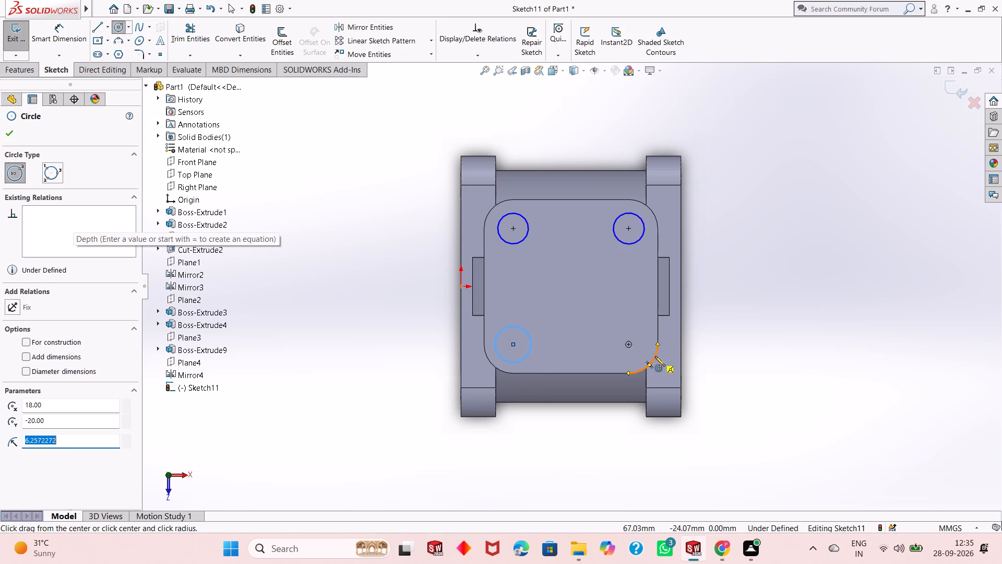
pyautogui.click(627, 344)
pyautogui.click(631, 323)
pyautogui.rightClick(351, 279)
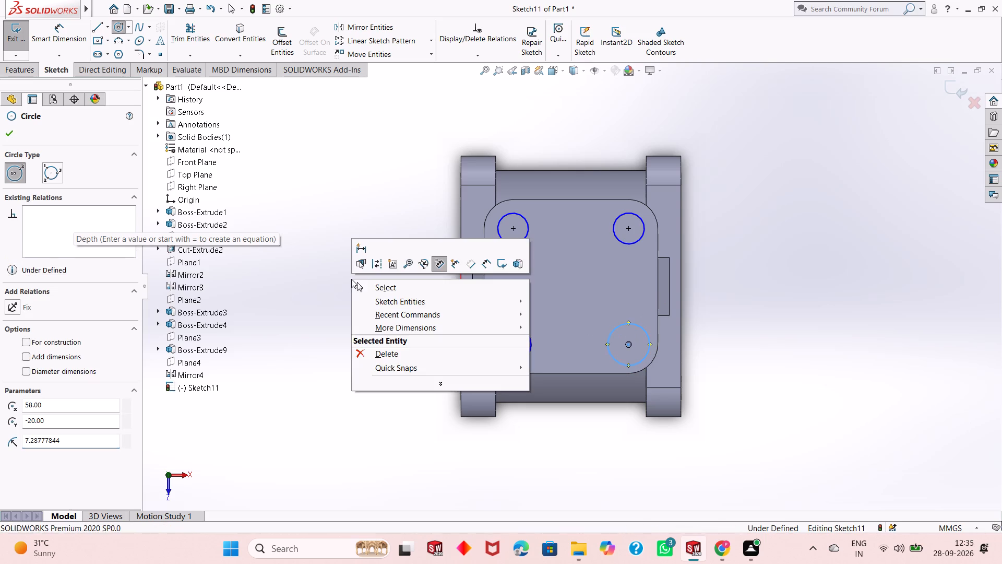
pyautogui.click(376, 286)
# Dimension the two upper corner circles in the top flange sketch to 8.5 mm diameter each.
pyautogui.click(78, 36)
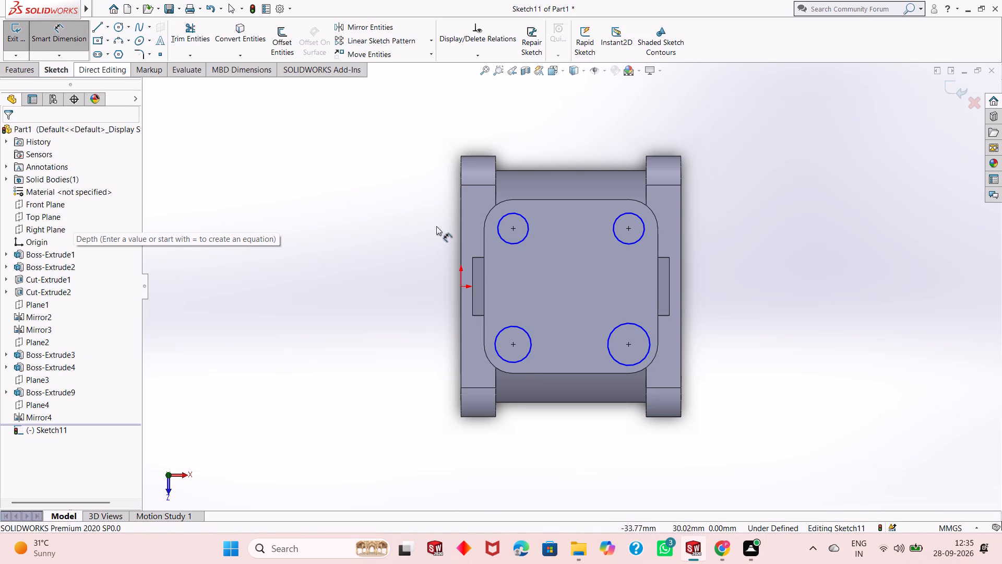
pyautogui.click(505, 242)
pyautogui.click(377, 295)
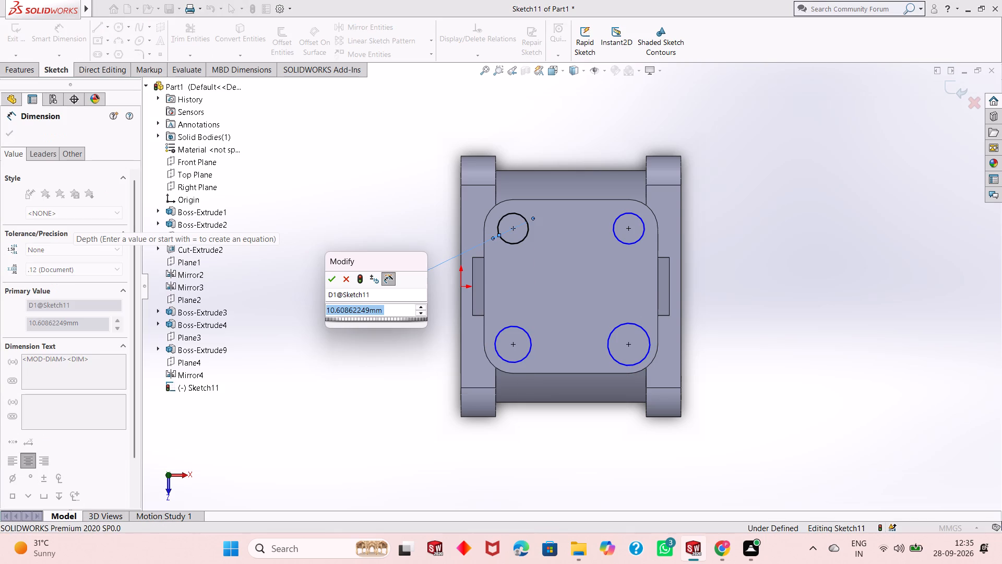
pyautogui.write('8.50')
pyautogui.press('Return')
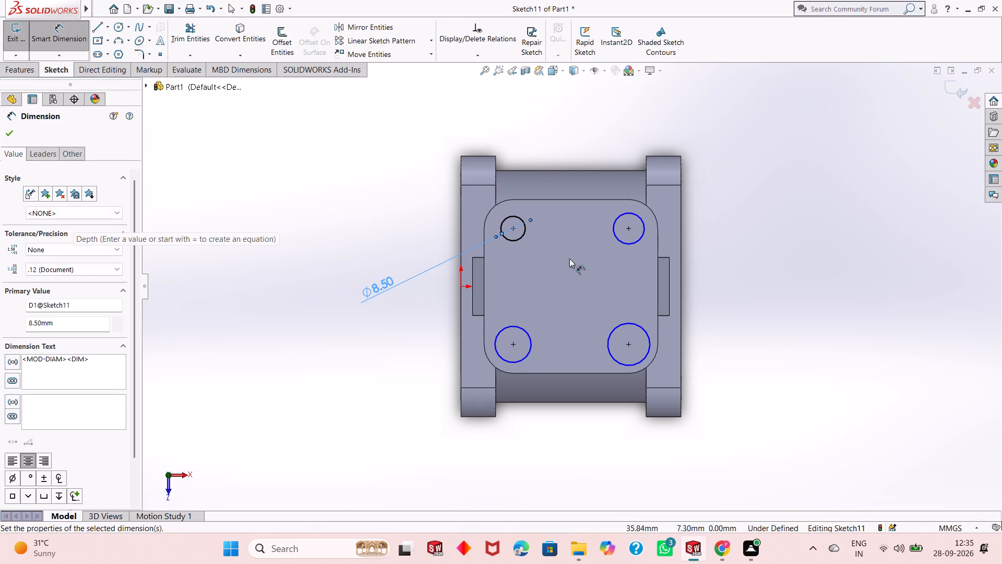
pyautogui.click(615, 239)
pyautogui.click(734, 291)
pyautogui.write('8.5')
pyautogui.press('Return')
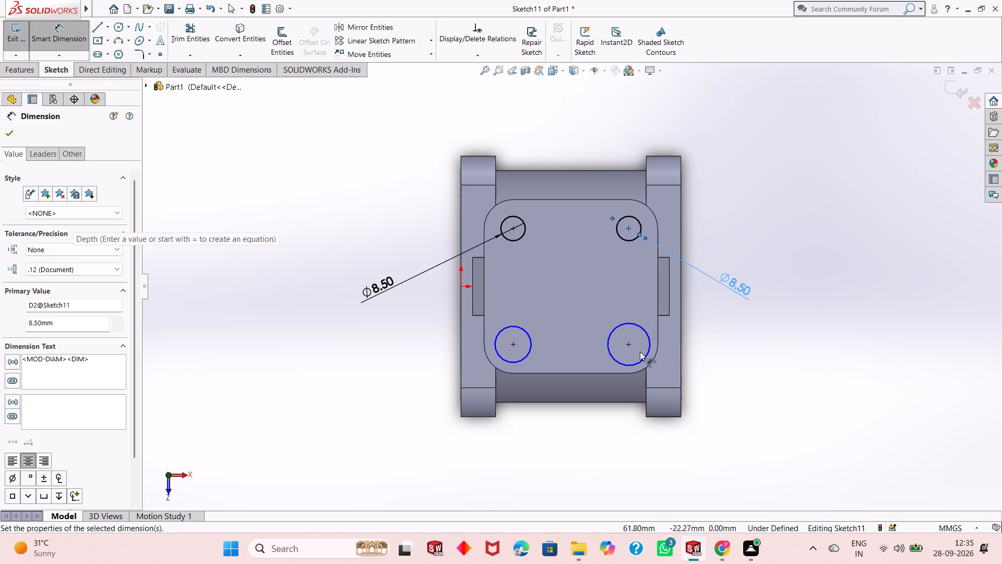
# Dimension the two lower corner circles in the top flange sketch to 8.5 mm diameter each.
pyautogui.click(640, 360)
pyautogui.click(694, 391)
pyautogui.write('8.5')
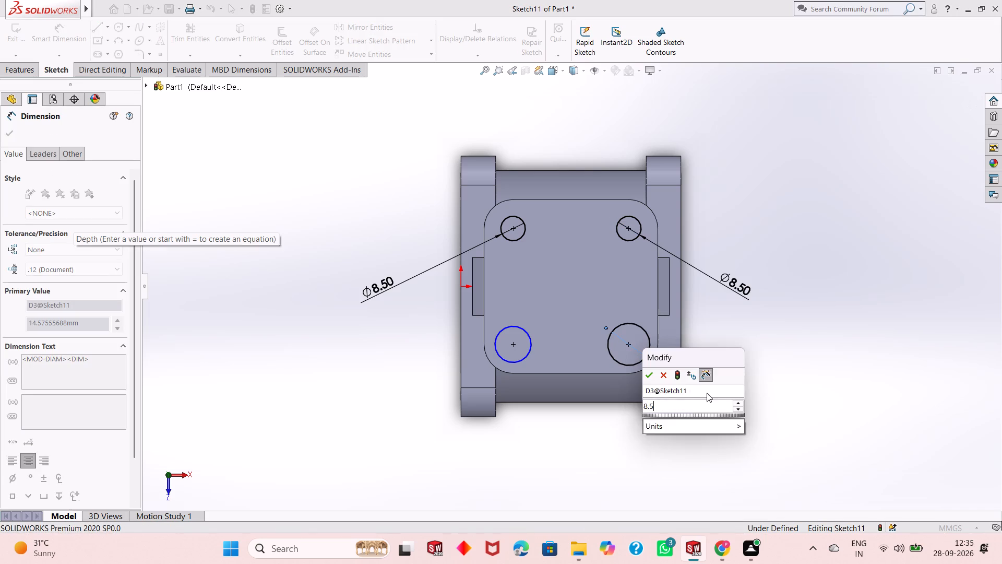
pyautogui.press('Return')
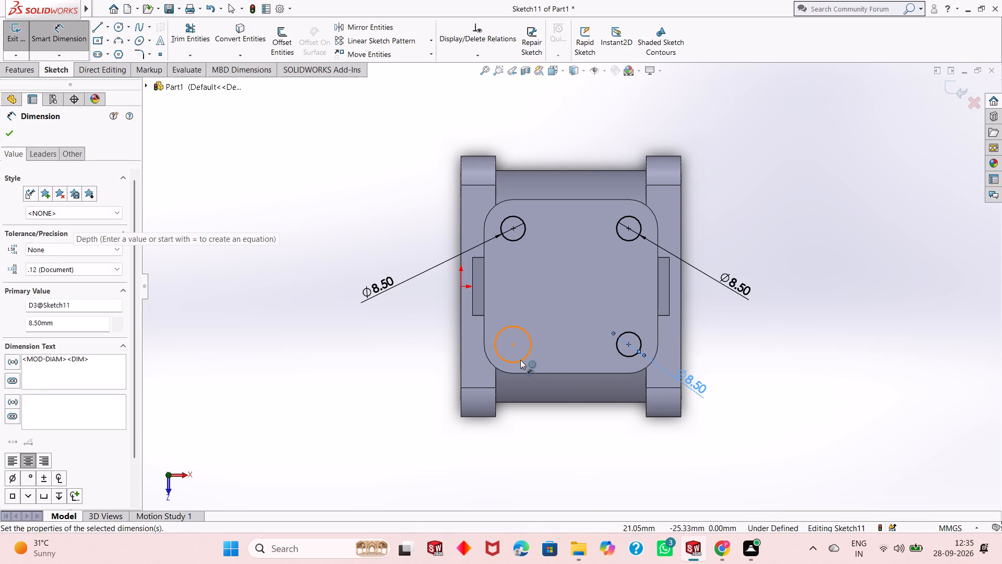
pyautogui.click(520, 360)
pyautogui.click(365, 414)
pyautogui.press('8')
pyautogui.write('.5')
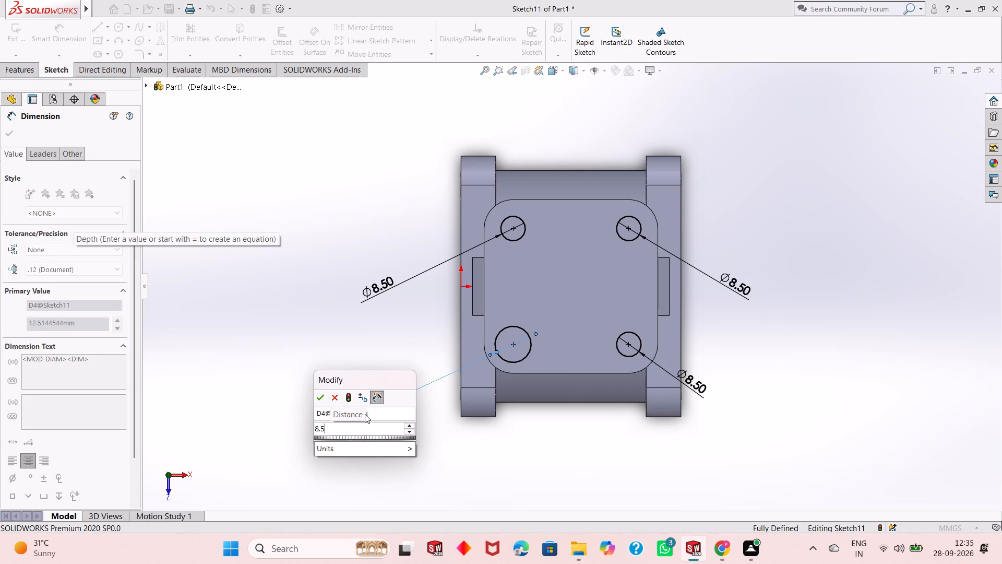
pyautogui.press('Return')
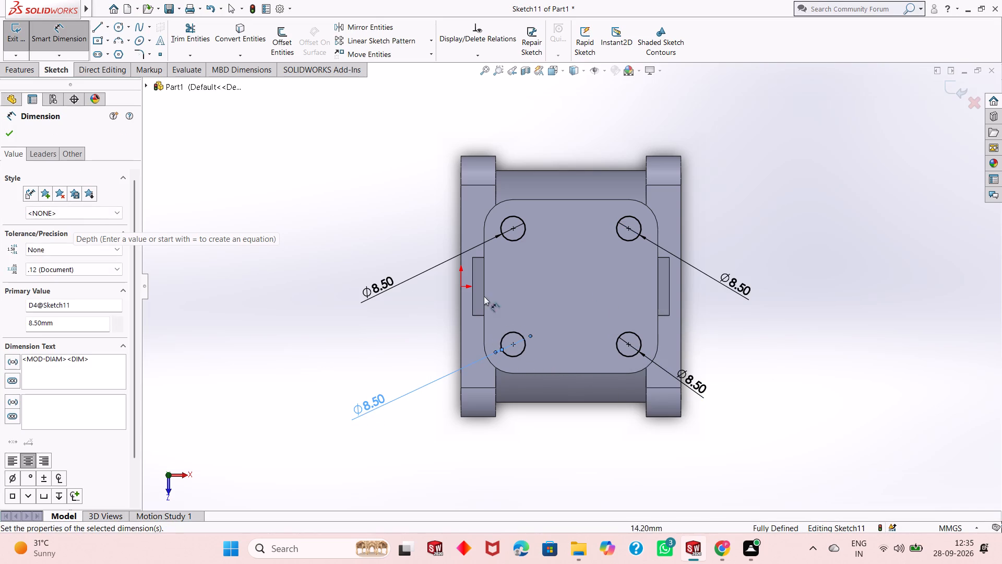
pyautogui.rightClick(319, 198)
pyautogui.click(356, 230)
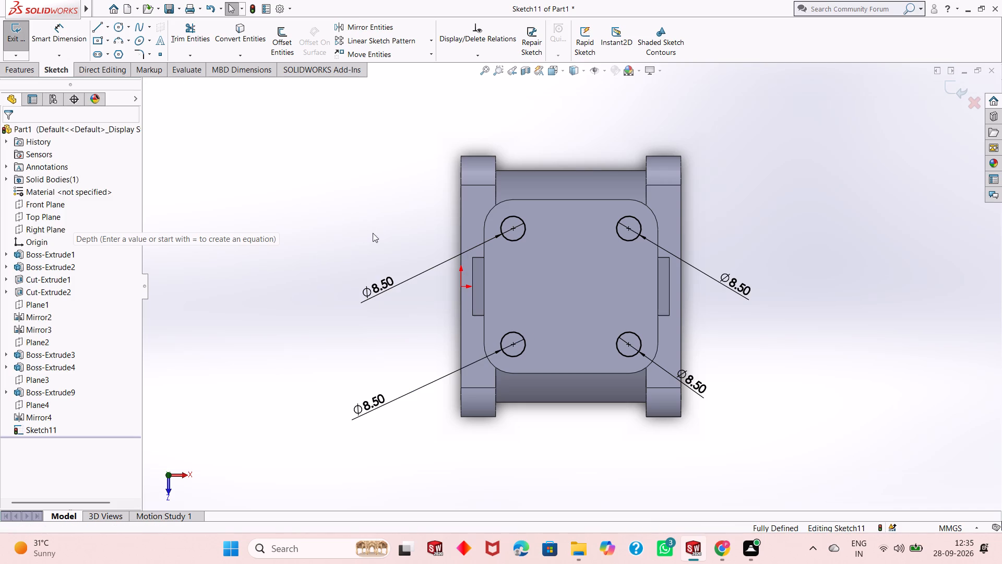
# Cut-extrude the four corner circles into the top flange with a blind depth of 20 mm.
pyautogui.click(30, 70)
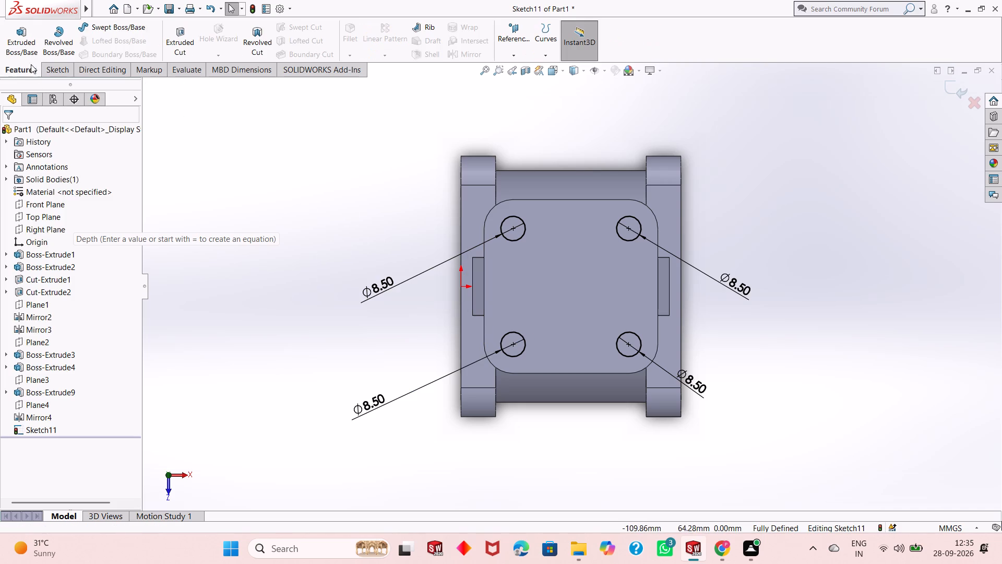
pyautogui.click(176, 43)
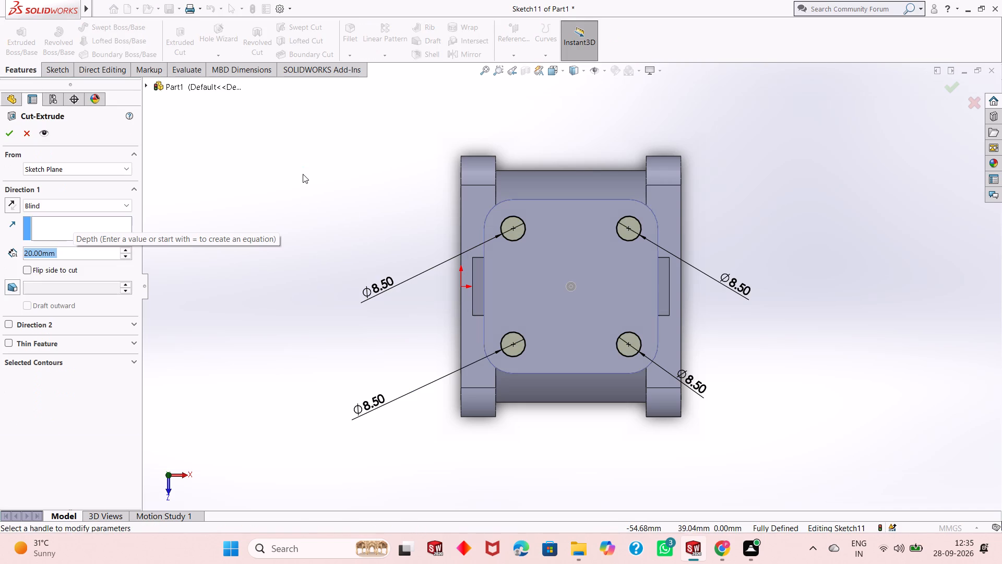
pyautogui.moveTo(302, 177); pyautogui.dragTo(330, 104, button='middle')
pyautogui.moveTo(245, 162); pyautogui.dragTo(284, 206, button='middle')
pyautogui.click(16, 136)
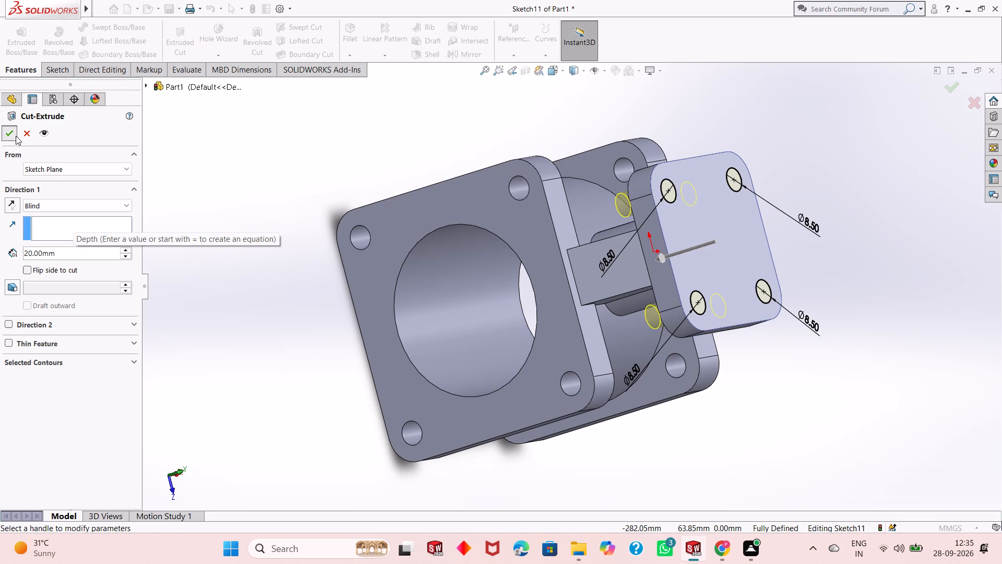
pyautogui.click(379, 167)
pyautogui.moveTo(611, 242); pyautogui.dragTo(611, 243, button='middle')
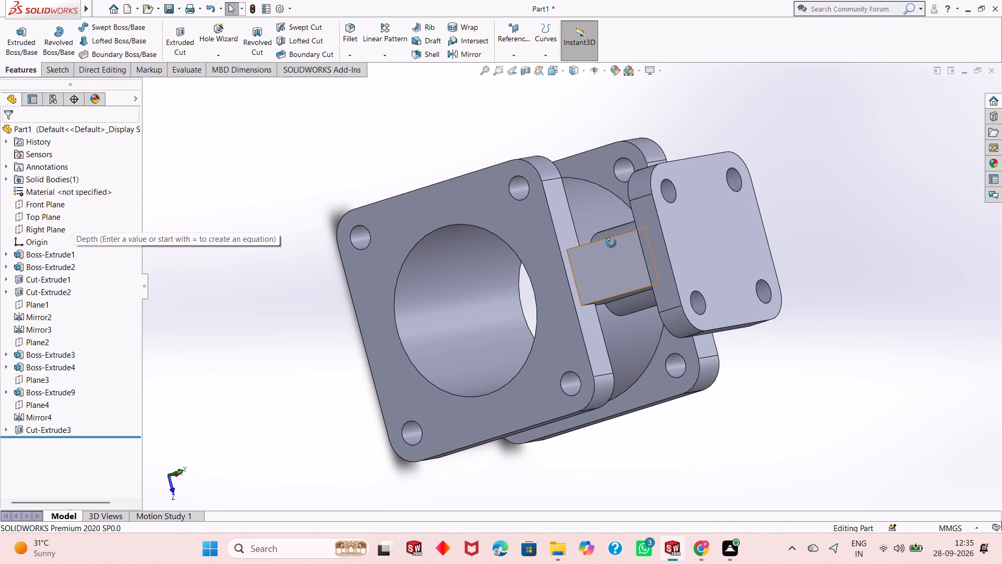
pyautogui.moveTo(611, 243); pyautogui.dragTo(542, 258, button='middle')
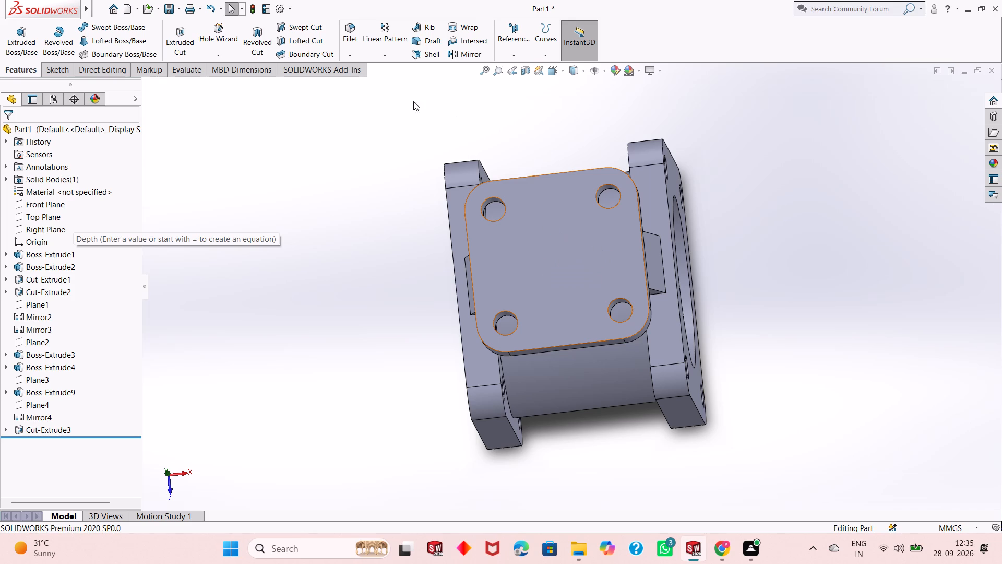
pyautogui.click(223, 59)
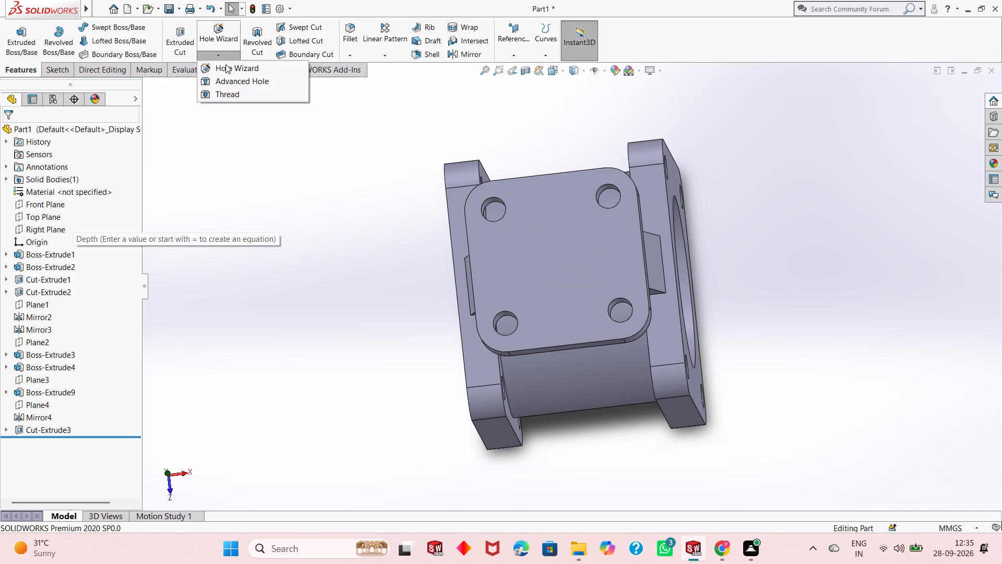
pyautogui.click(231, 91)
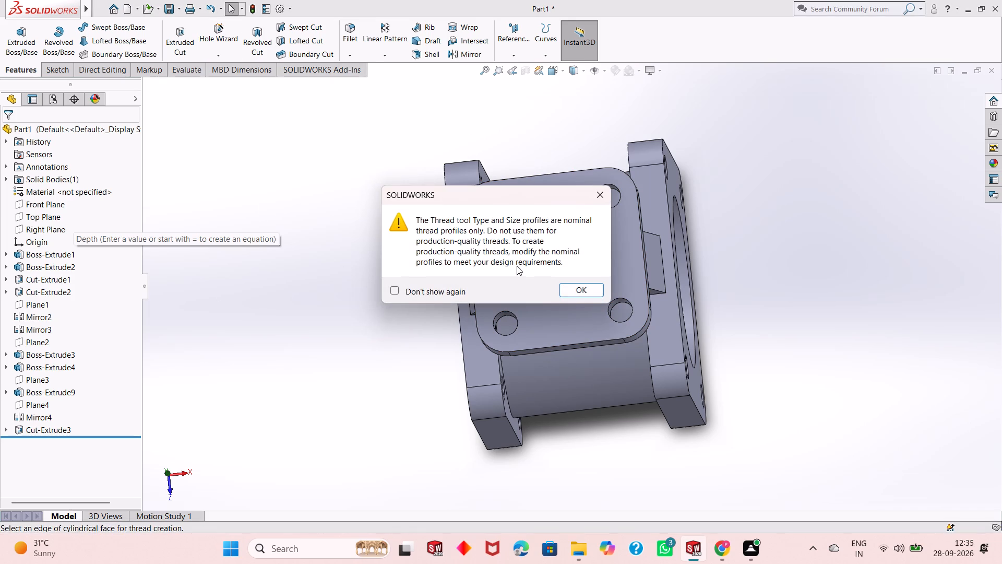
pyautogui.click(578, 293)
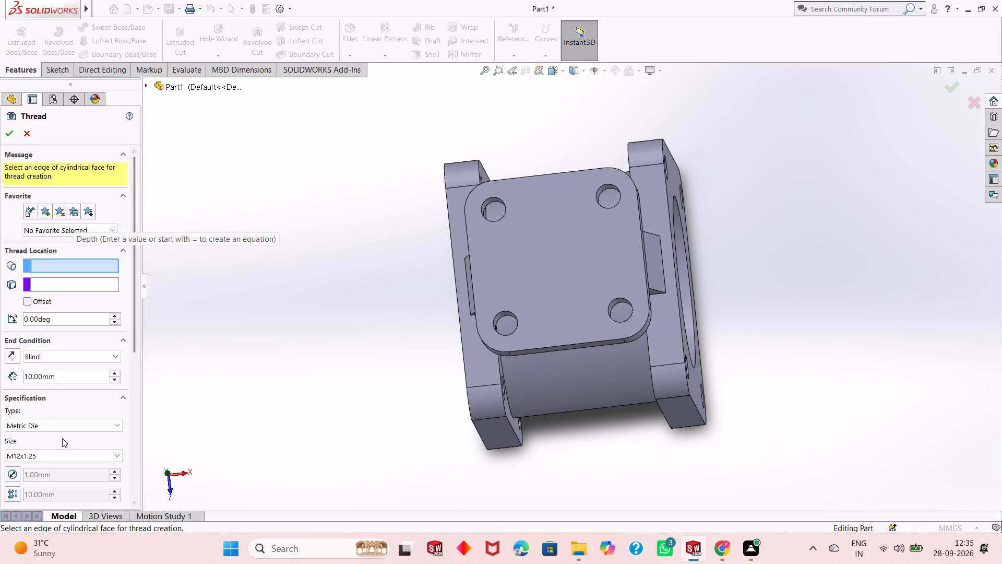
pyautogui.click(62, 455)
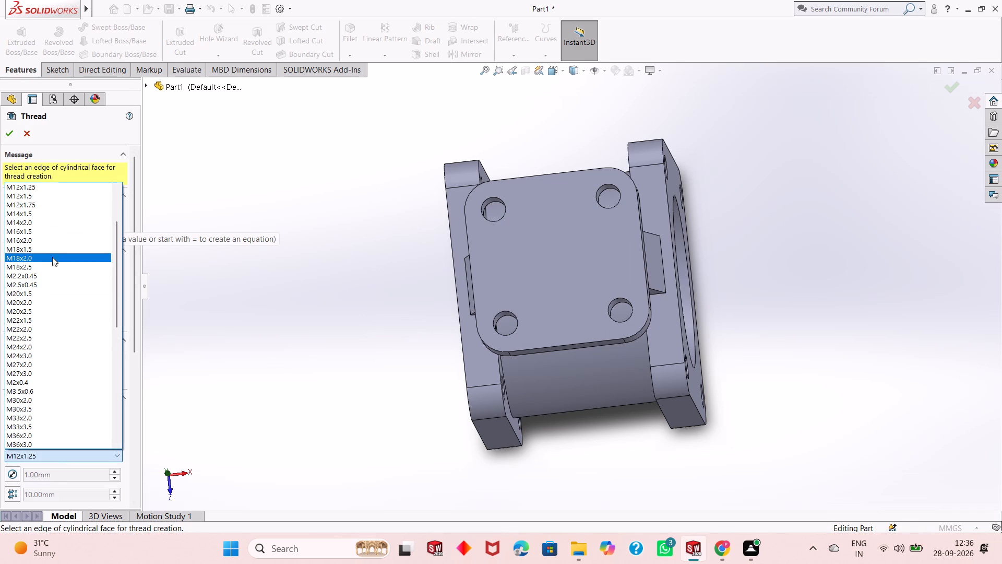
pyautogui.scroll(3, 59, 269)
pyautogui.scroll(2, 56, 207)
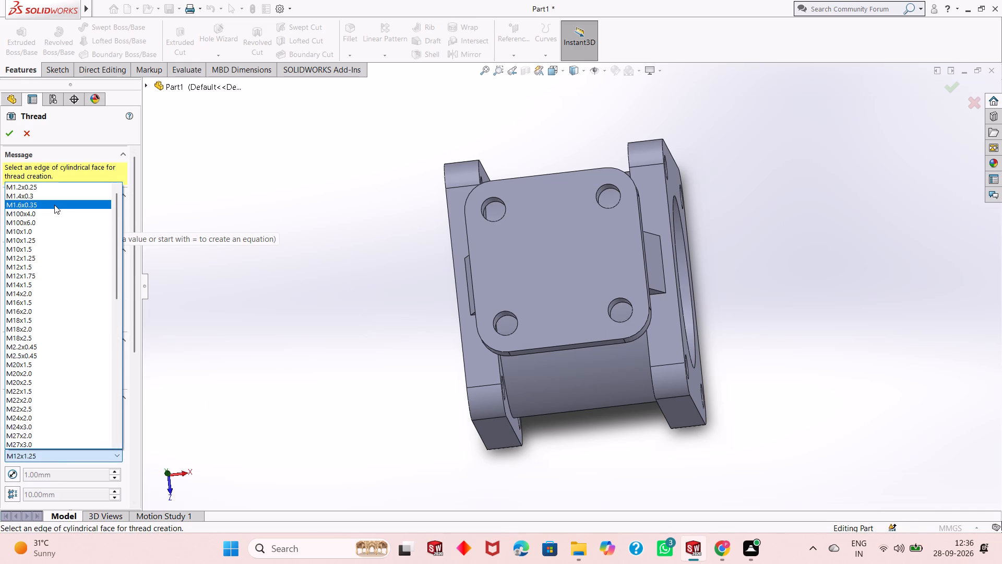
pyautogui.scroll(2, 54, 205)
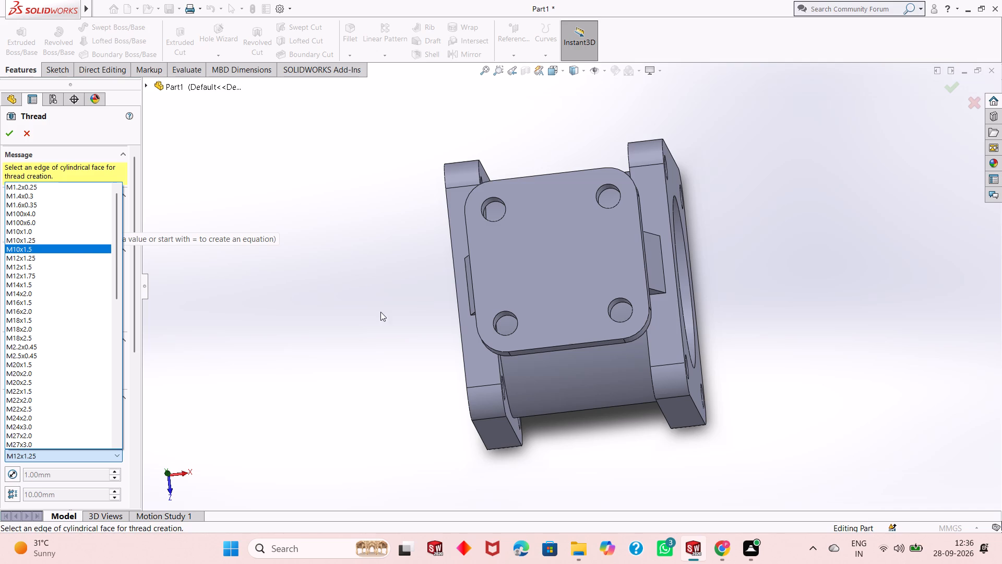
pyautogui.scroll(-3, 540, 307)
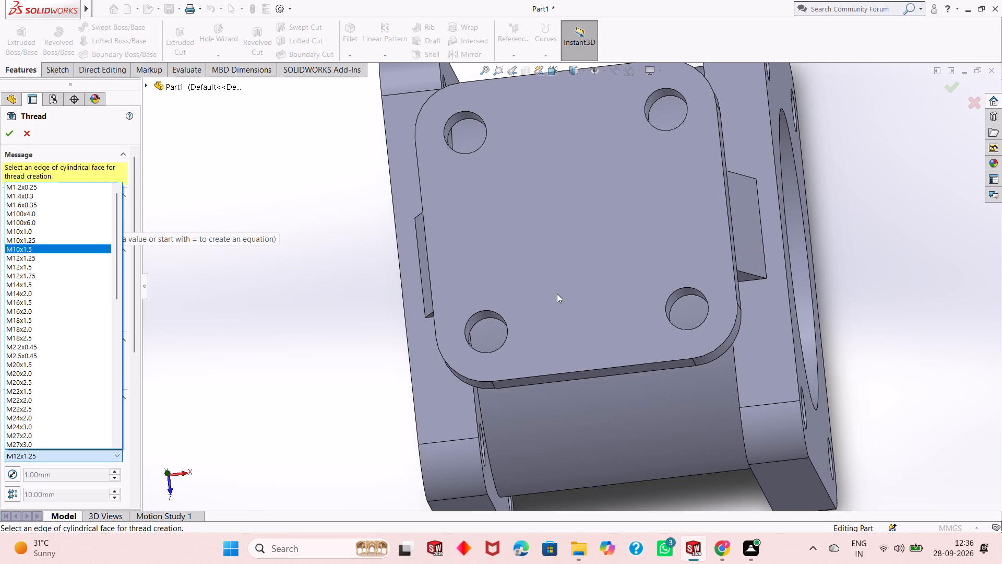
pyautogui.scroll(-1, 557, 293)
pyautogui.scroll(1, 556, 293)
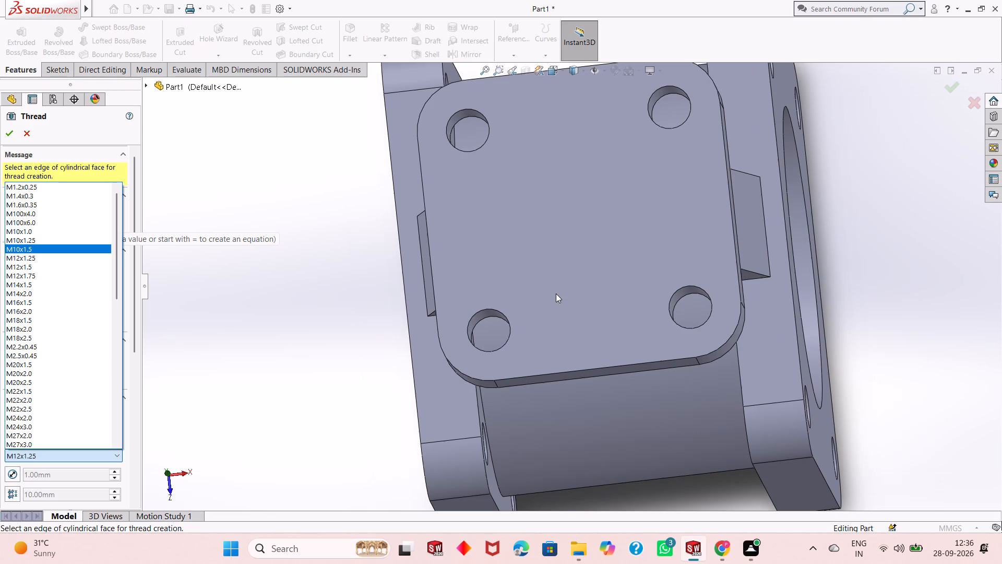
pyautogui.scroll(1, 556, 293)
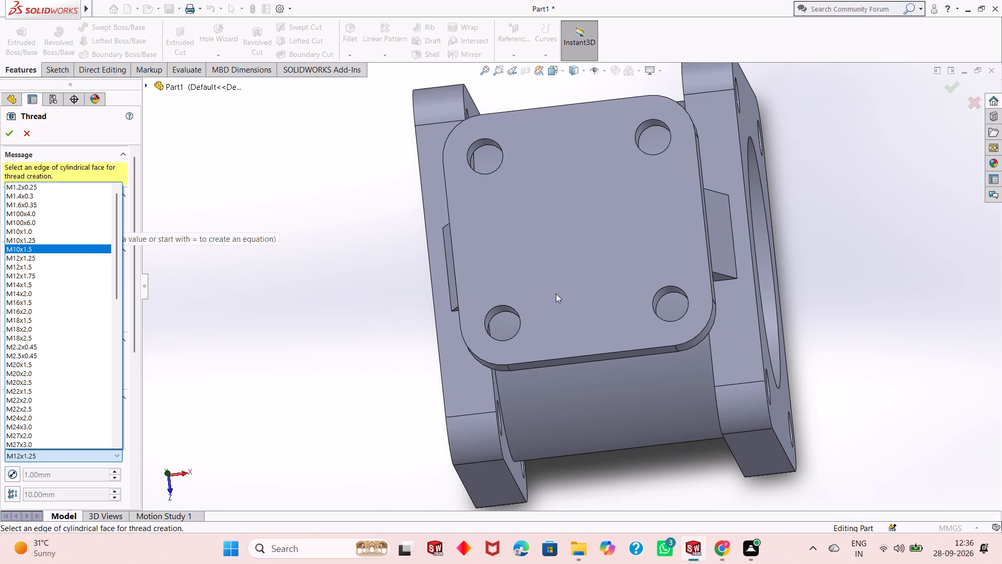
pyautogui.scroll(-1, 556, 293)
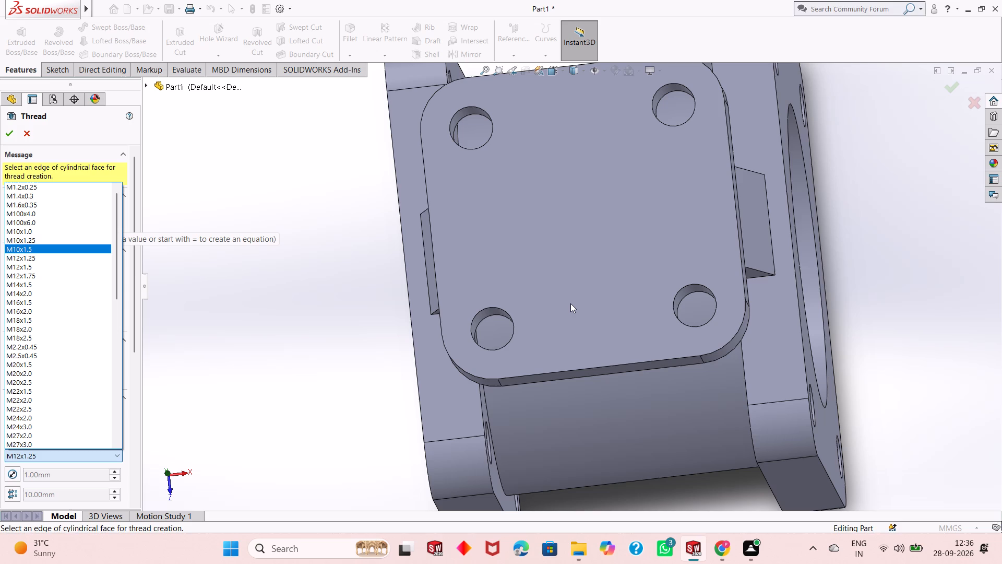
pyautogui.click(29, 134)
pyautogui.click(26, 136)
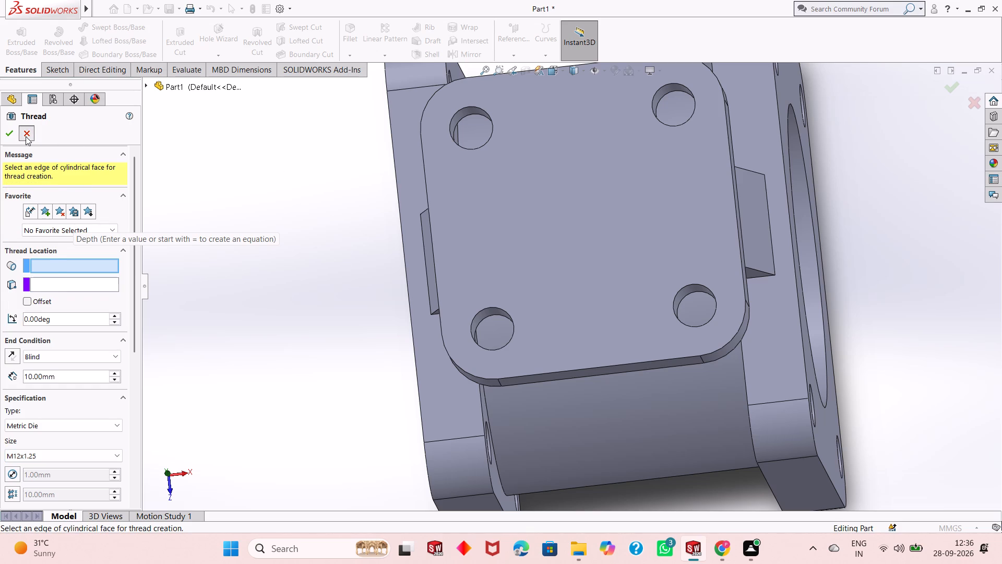
# Start a sketch on the top flange's upper face and draw a circle of about 9 mm radius at its centre.
pyautogui.scroll(2, 474, 265)
pyautogui.click(606, 216)
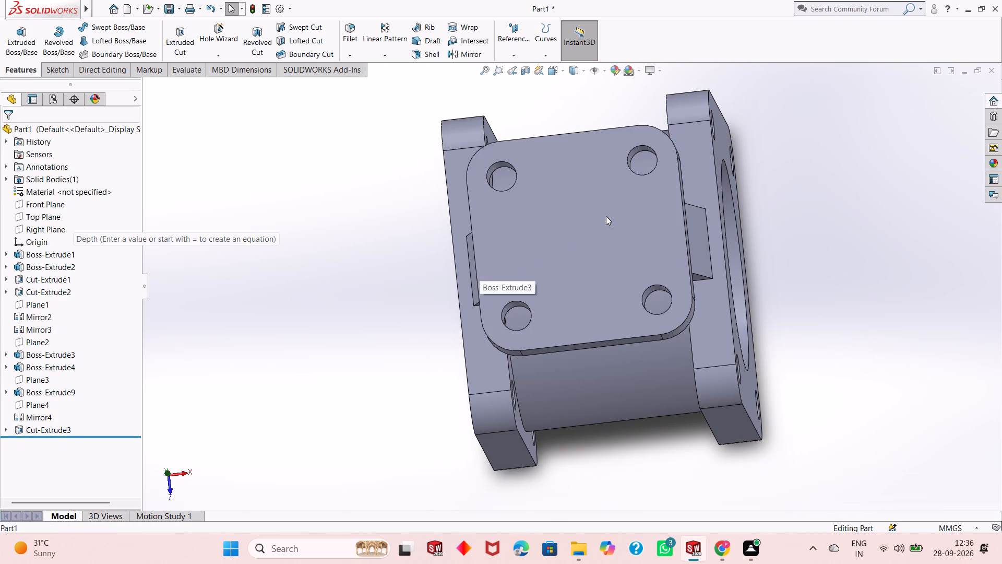
pyautogui.click(655, 185)
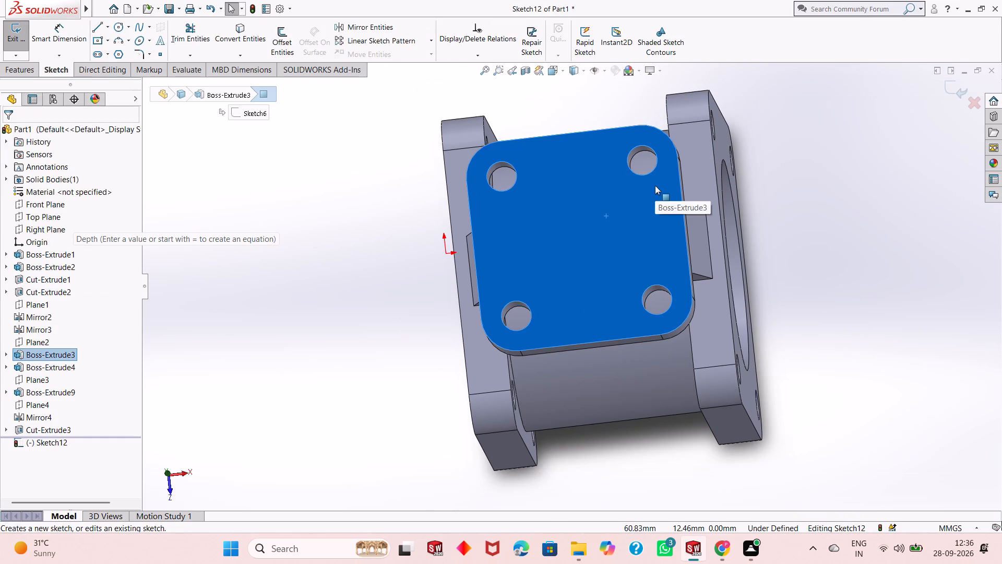
pyautogui.hotkey('ctrl', '8')
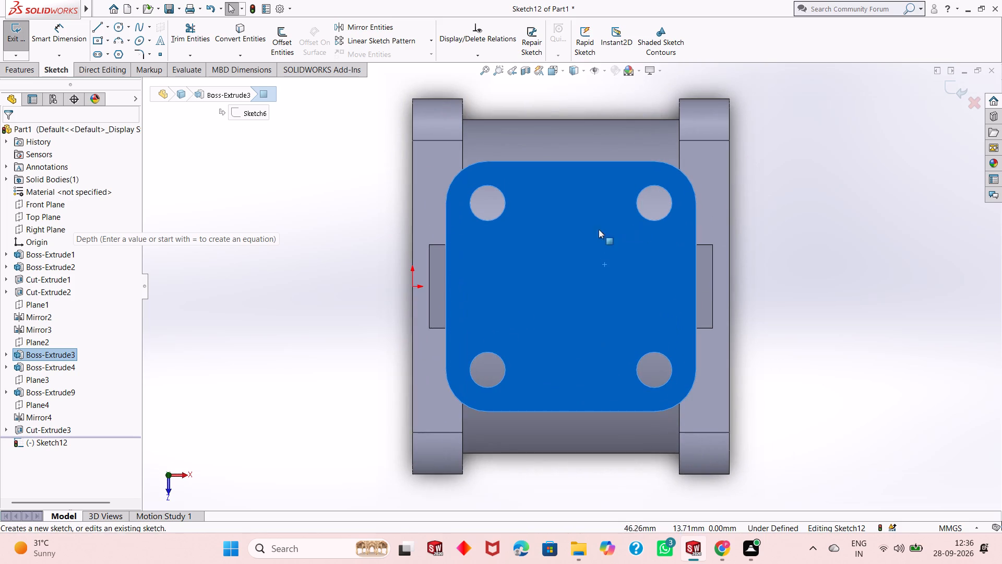
pyautogui.click(291, 274)
pyautogui.click(121, 28)
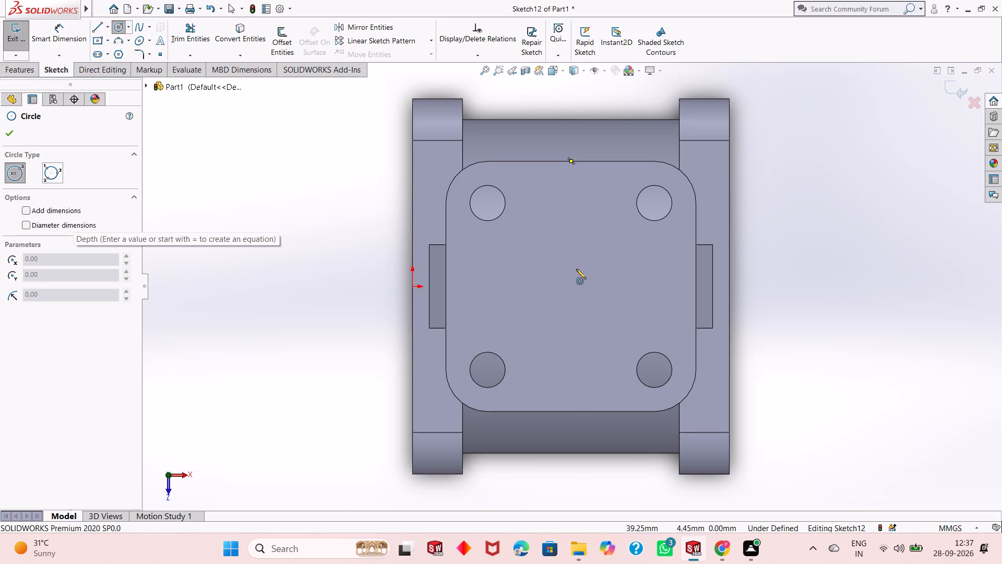
pyautogui.click(569, 287)
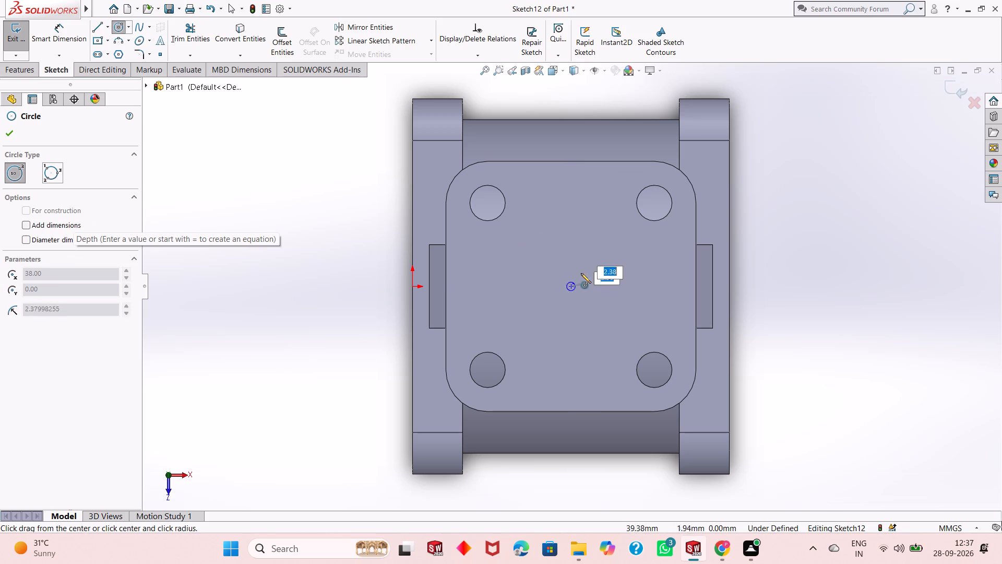
pyautogui.click(592, 255)
pyautogui.rightClick(281, 213)
pyautogui.click(305, 219)
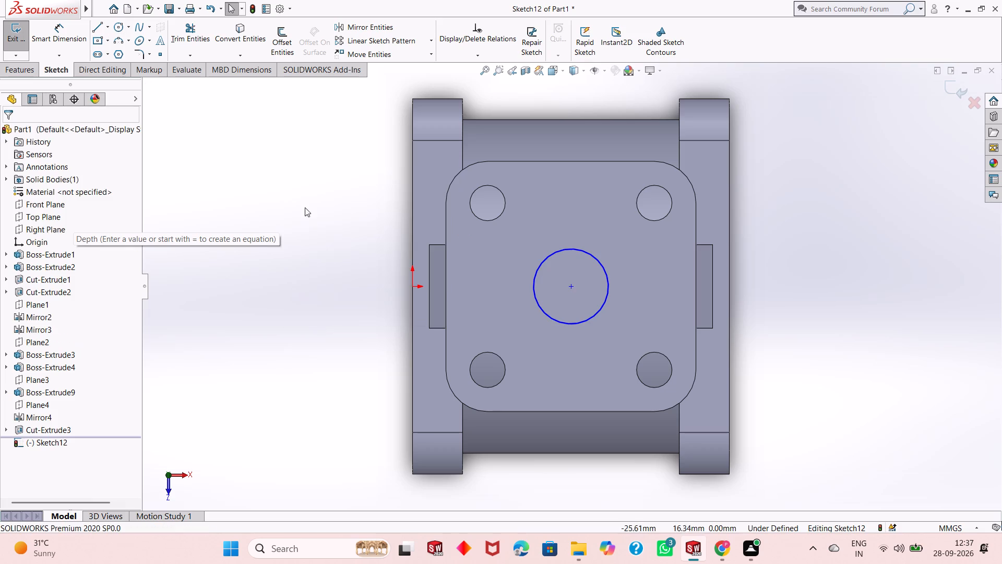
# Dimension the central circle in the top flange sketch to 15 mm diameter.
pyautogui.click(47, 33)
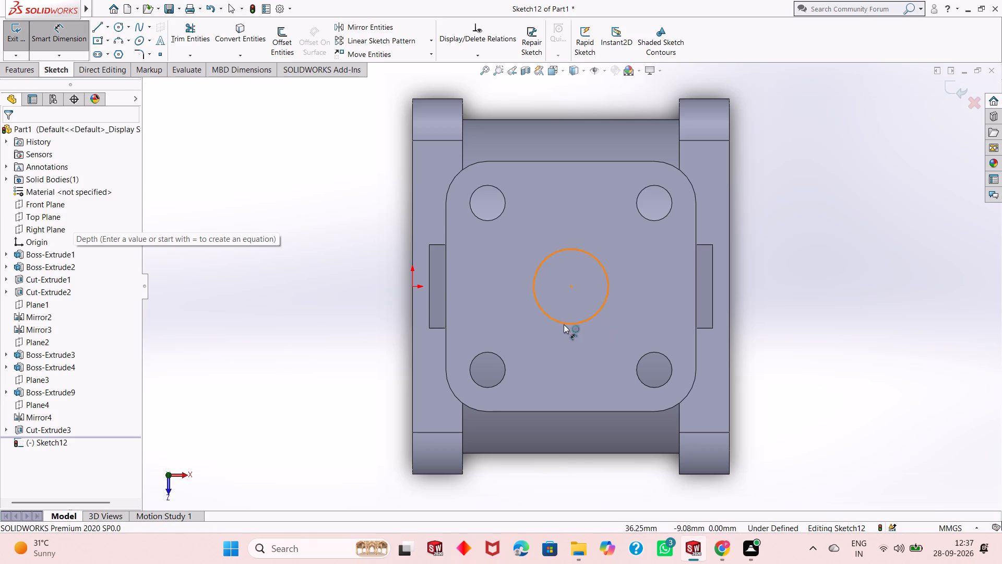
pyautogui.click(564, 324)
pyautogui.click(352, 385)
pyautogui.write('15')
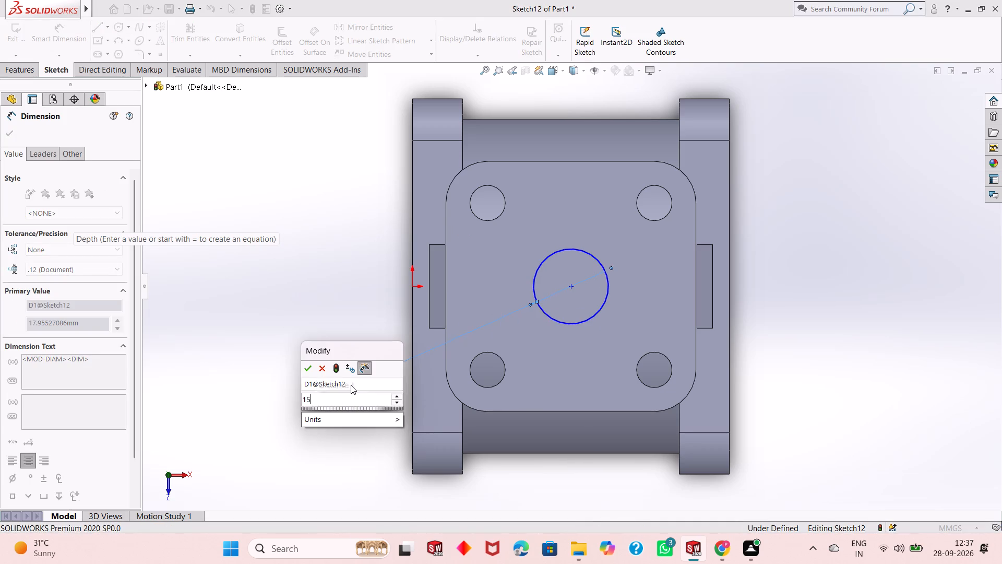
pyautogui.press('Return')
pyautogui.rightClick(325, 260)
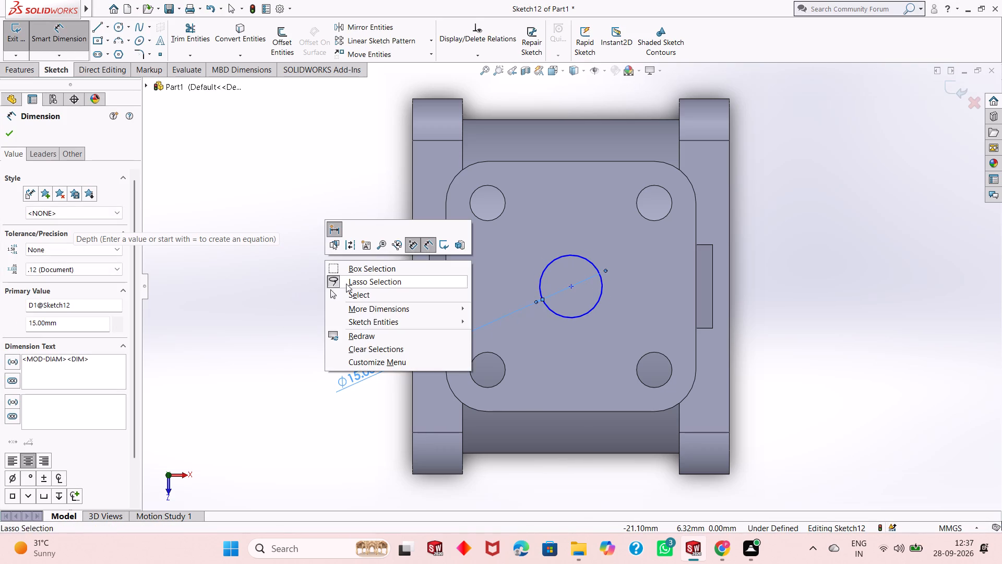
pyautogui.click(350, 289)
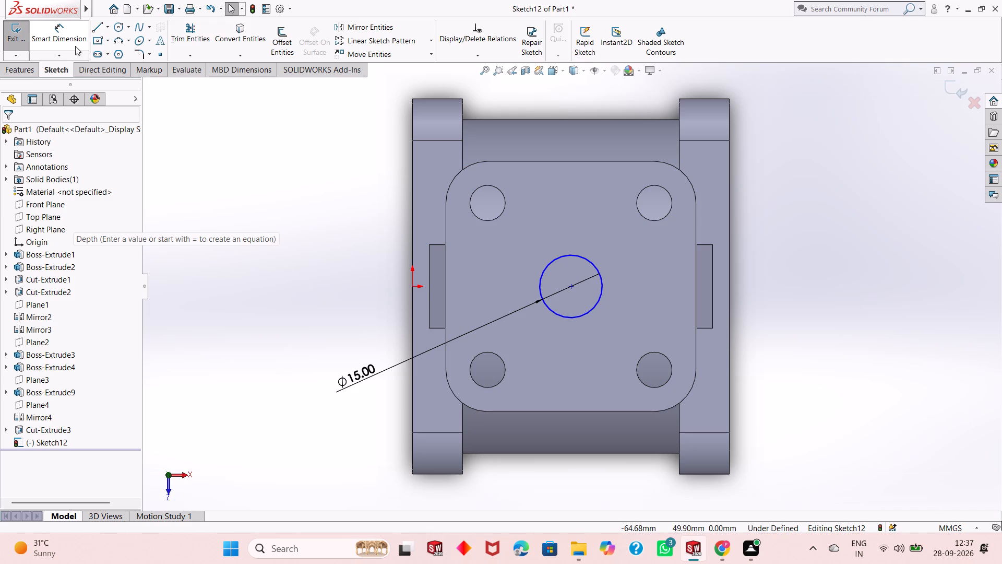
# Dimension the circle's centre 38 mm horizontally from the origin and 30 mm from the top flange's lower straight edge.
pyautogui.click(75, 46)
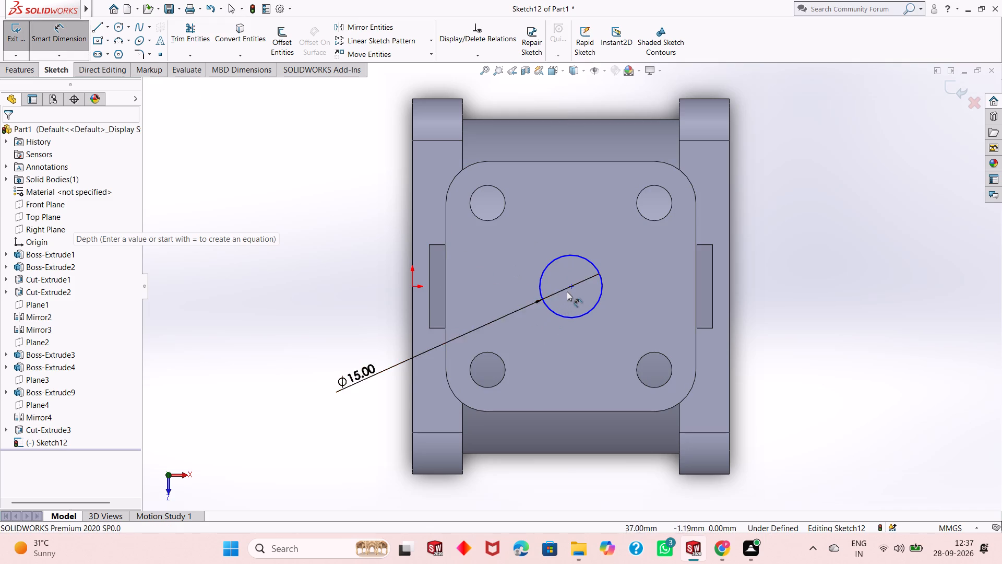
pyautogui.click(570, 289)
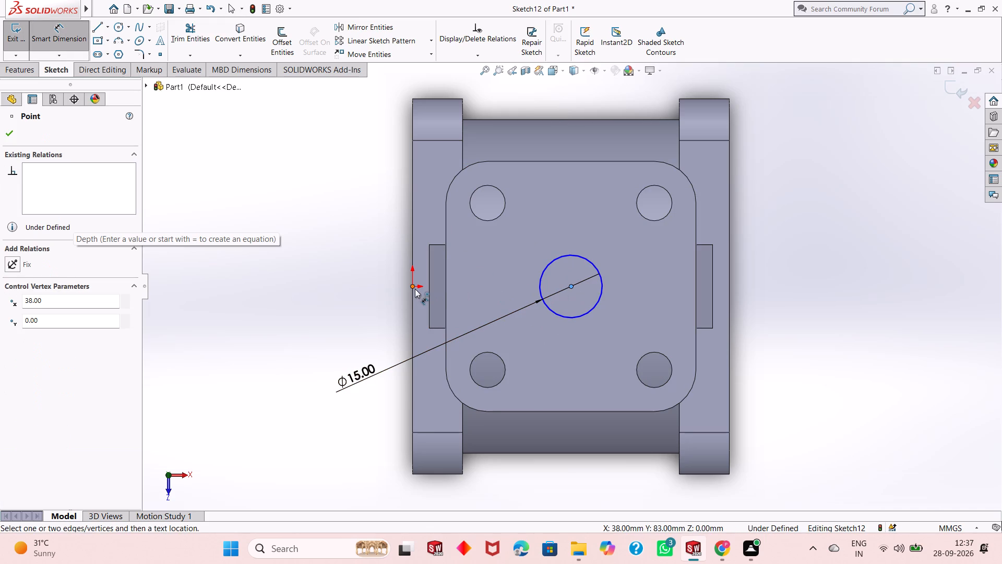
pyautogui.click(414, 289)
pyautogui.click(386, 318)
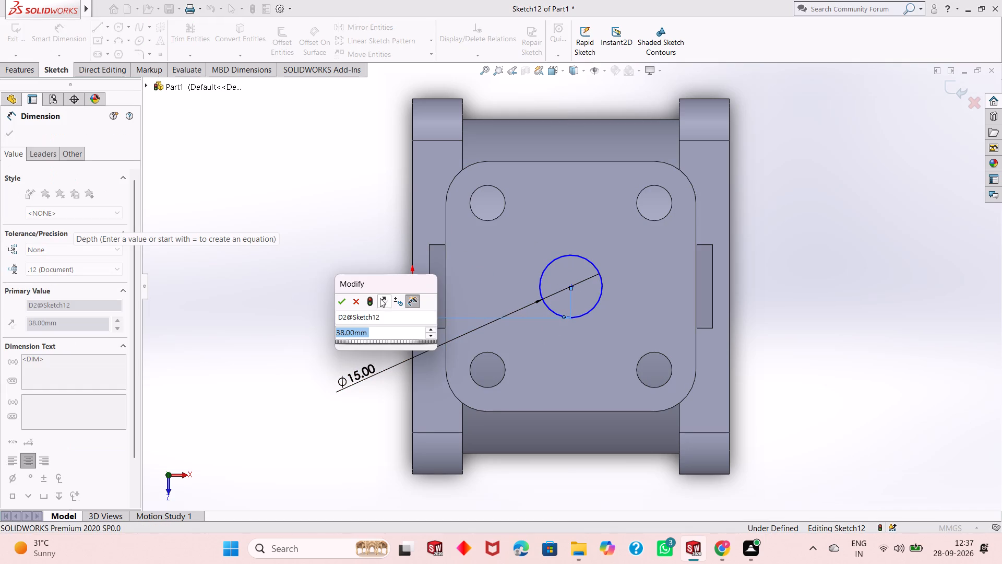
pyautogui.click(341, 298)
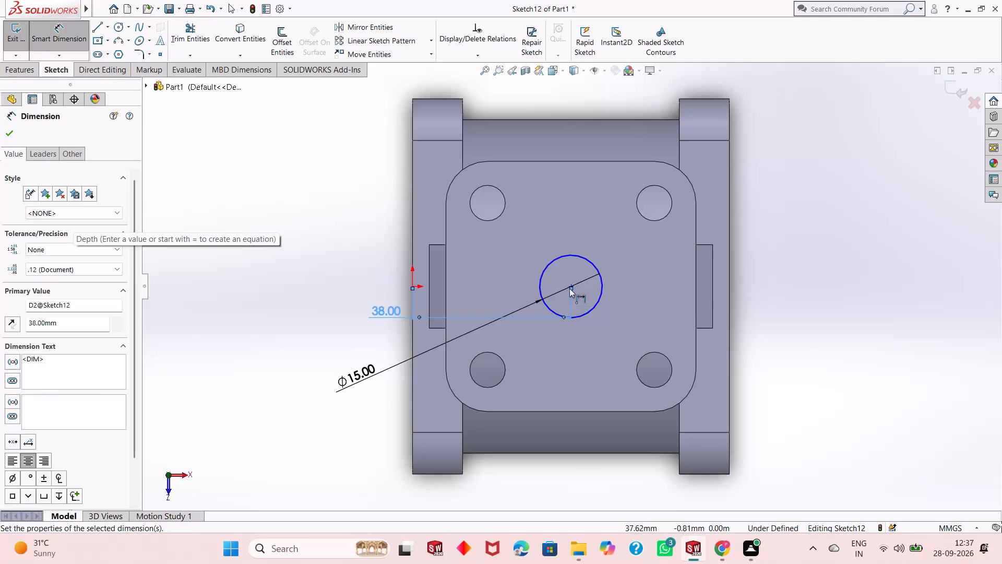
pyautogui.click(570, 286)
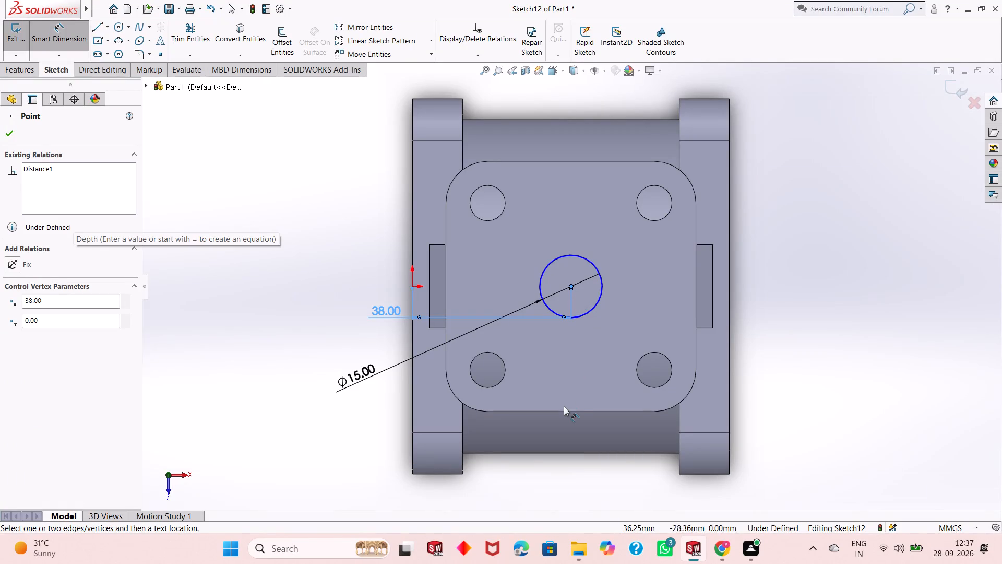
pyautogui.click(564, 410)
pyautogui.click(568, 398)
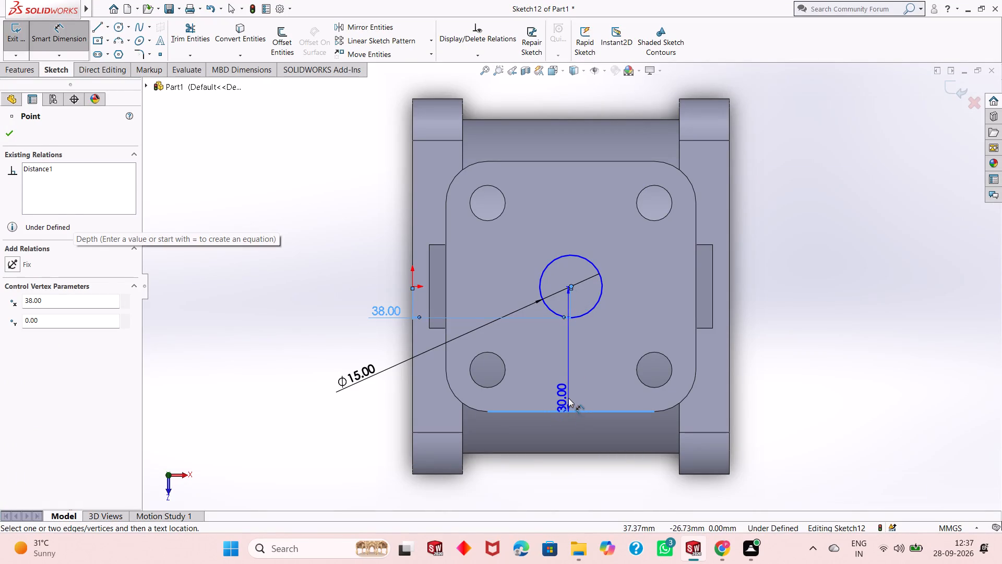
pyautogui.click(525, 381)
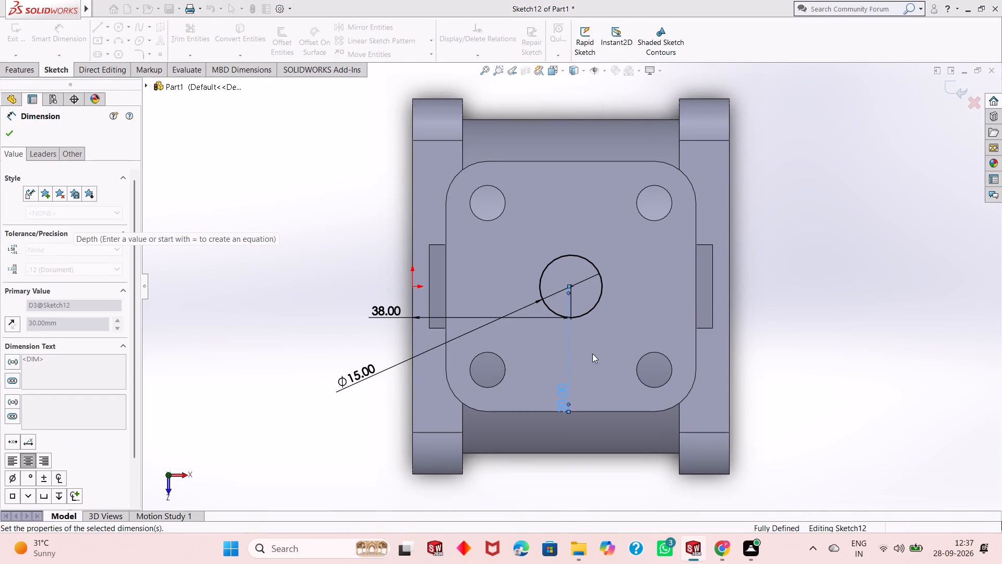
pyautogui.rightClick(770, 272)
pyautogui.click(791, 303)
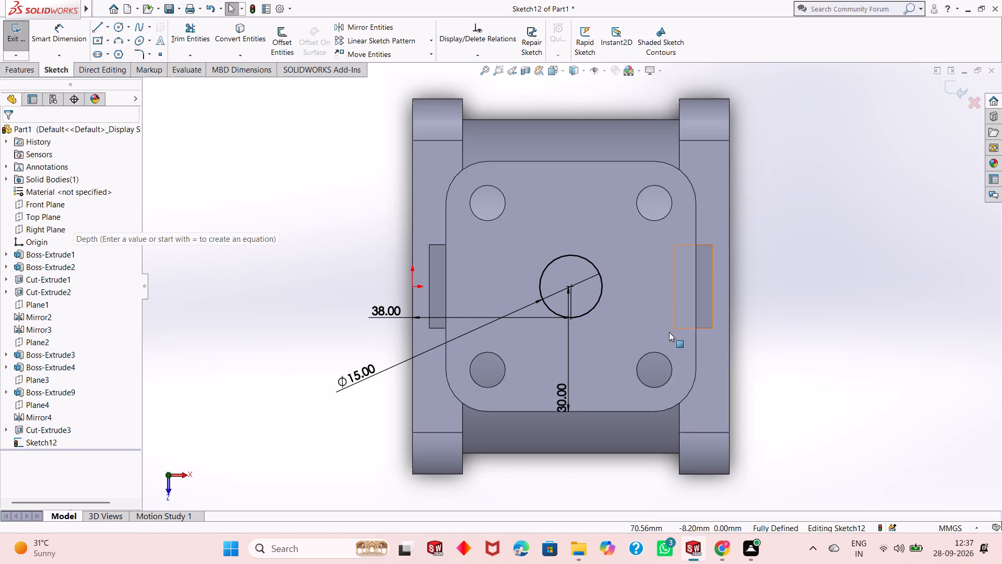
# Cut-extrude the 15 mm circle down through the top flange into the column with a blind depth of 50 mm.
pyautogui.scroll(1, 607, 365)
pyautogui.scroll(-2, 579, 304)
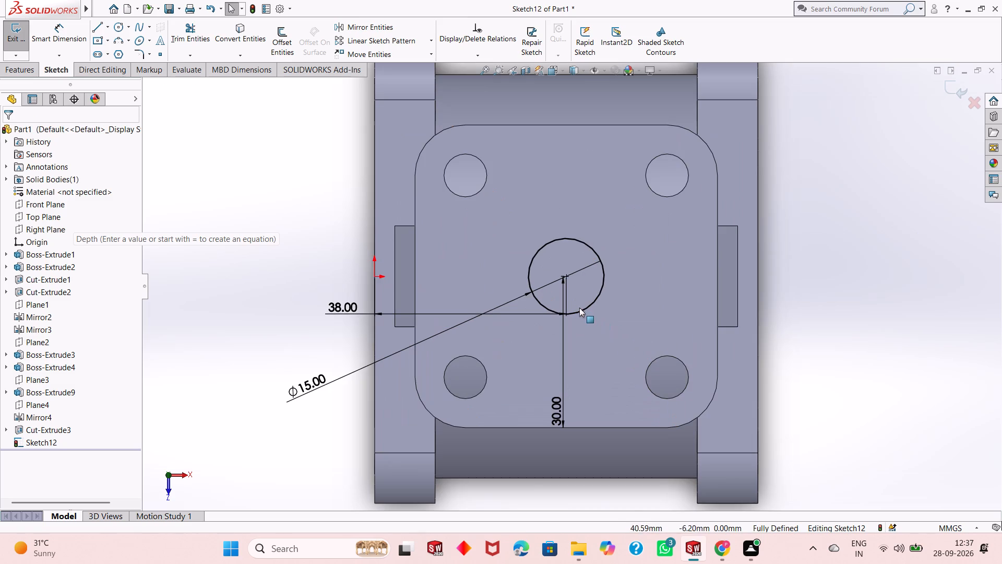
pyautogui.click(32, 70)
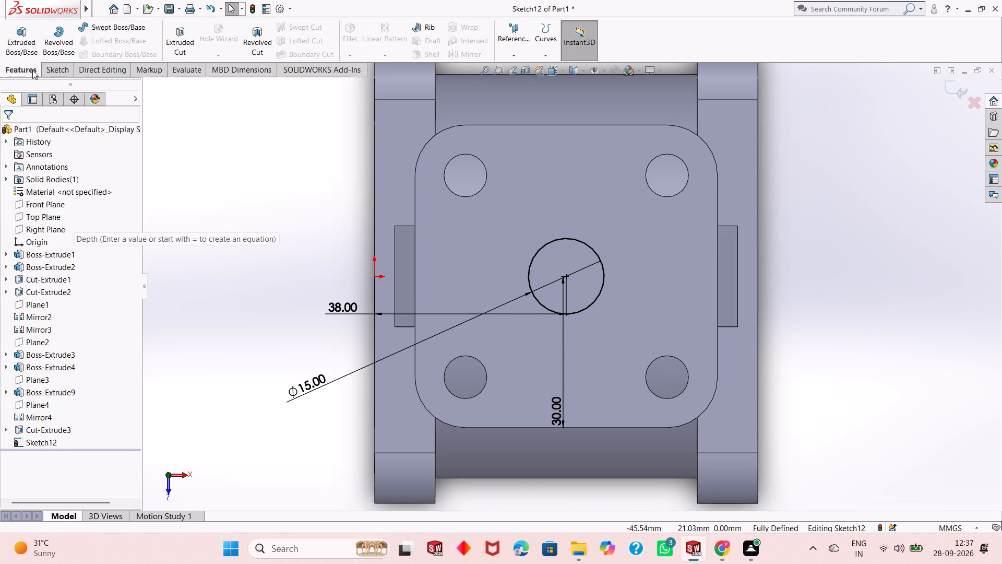
pyautogui.click(183, 39)
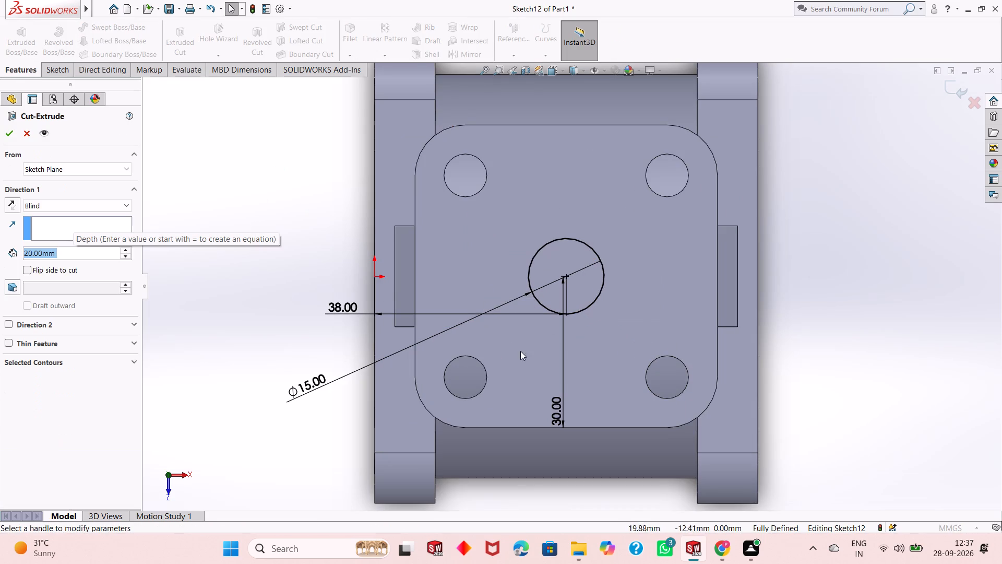
pyautogui.moveTo(544, 359); pyautogui.dragTo(560, 229, button='middle')
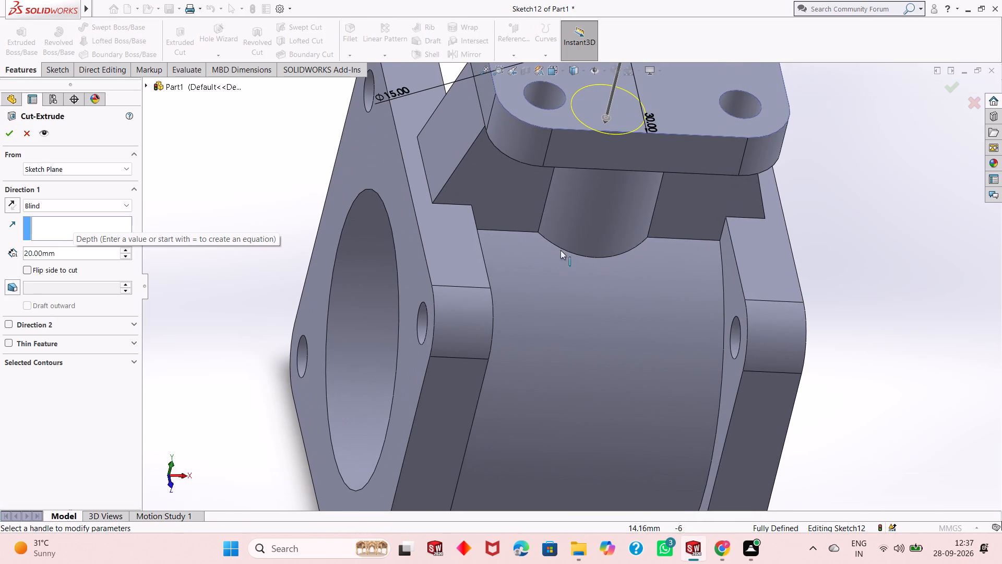
pyautogui.moveTo(570, 381); pyautogui.dragTo(567, 375, button='middle')
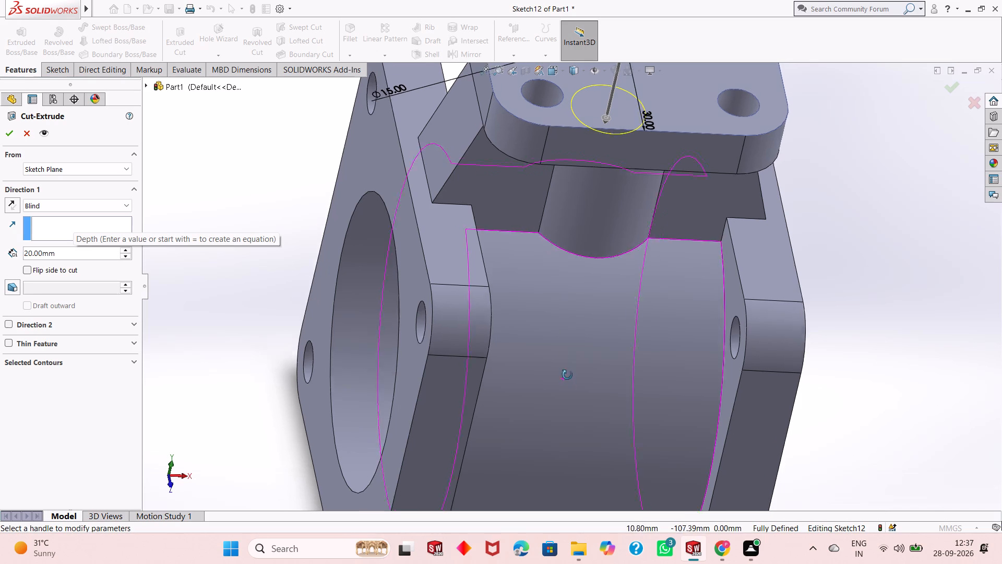
pyautogui.moveTo(567, 375); pyautogui.dragTo(564, 312, button='middle')
pyautogui.scroll(3, 569, 327)
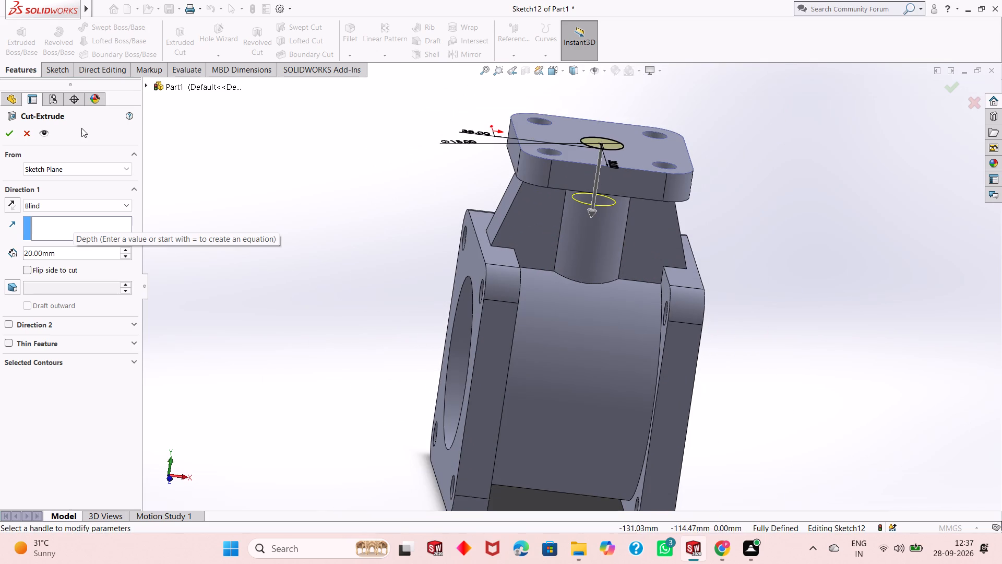
pyautogui.doubleClick(71, 251)
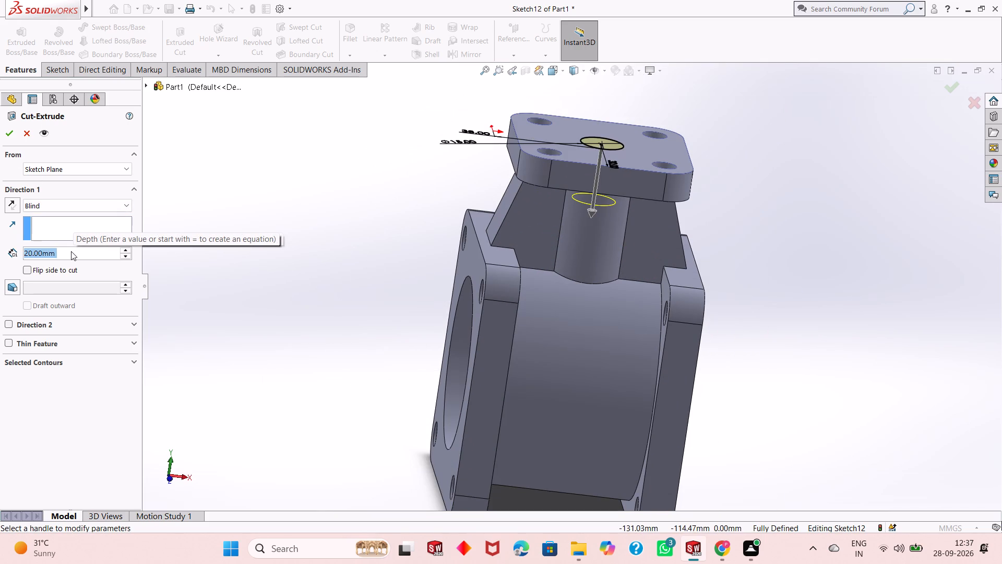
pyautogui.write('50')
pyautogui.press('Return')
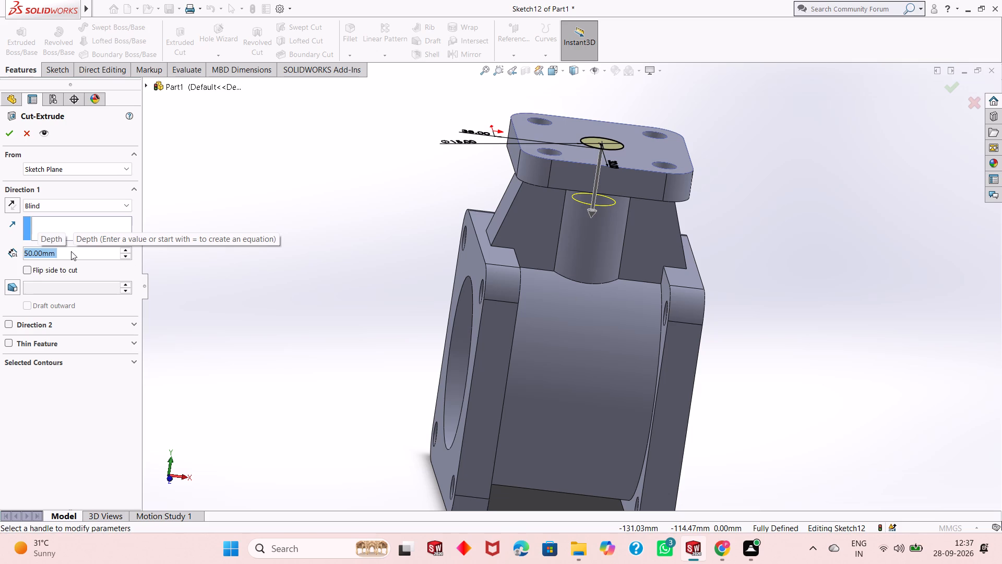
pyautogui.moveTo(335, 289); pyautogui.dragTo(348, 225, button='middle')
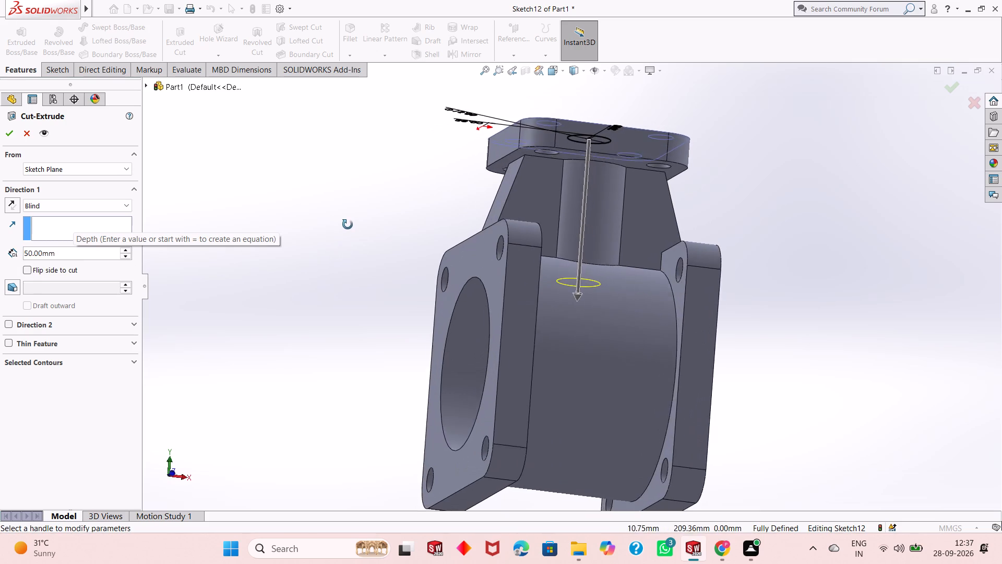
pyautogui.moveTo(348, 225); pyautogui.dragTo(417, 195, button='middle')
pyautogui.scroll(-4, 521, 277)
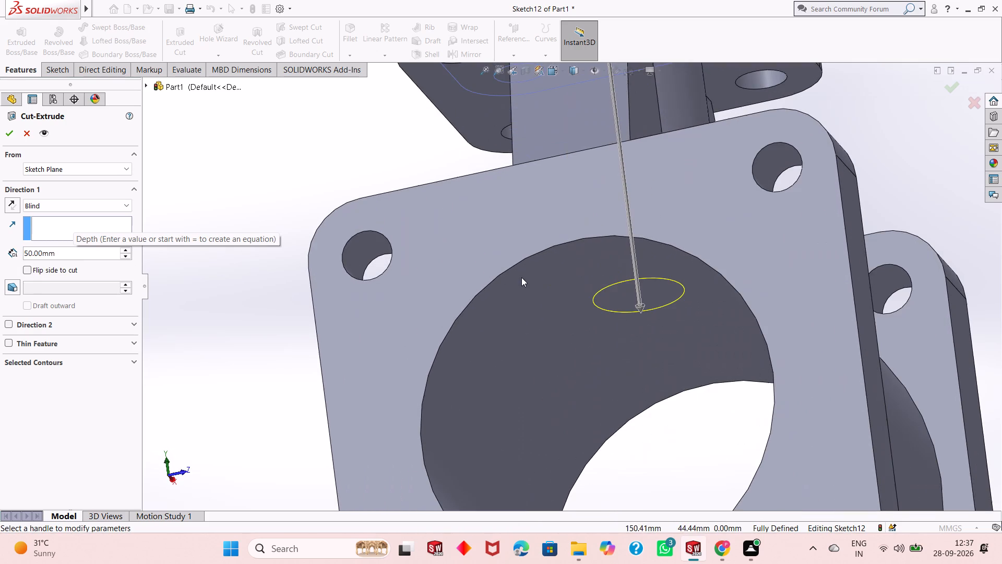
pyautogui.moveTo(537, 299); pyautogui.dragTo(526, 331, button='middle')
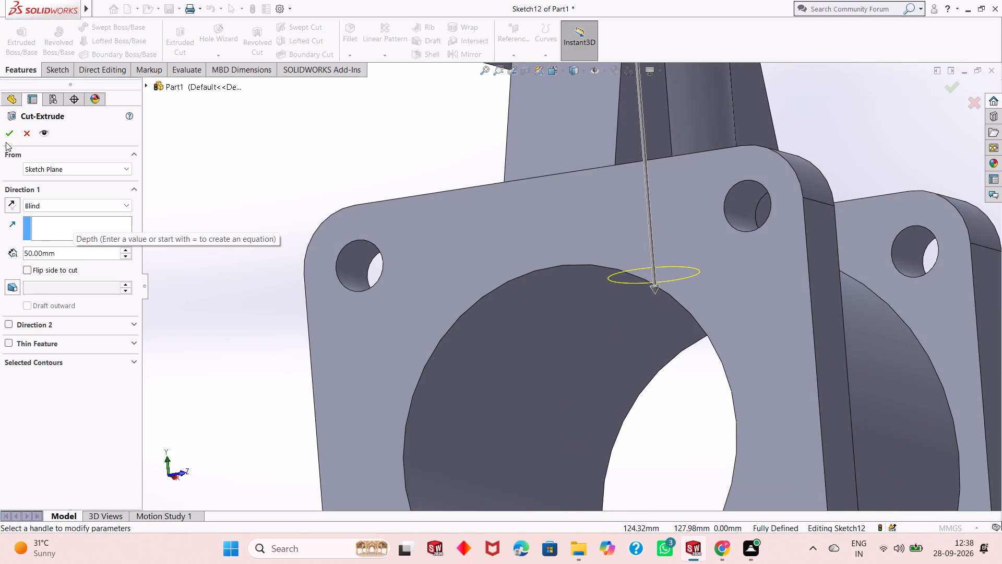
pyautogui.click(7, 136)
pyautogui.click(278, 177)
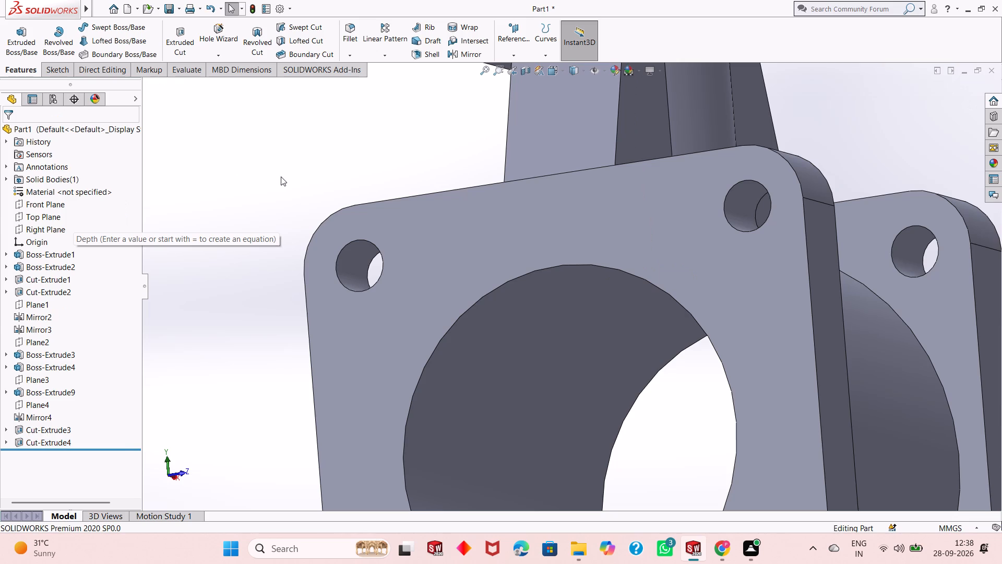
# Section the model parallel to the Front Plane at a 3 mm offset to inspect the central bore's depth.
pyautogui.scroll(1, 379, 217)
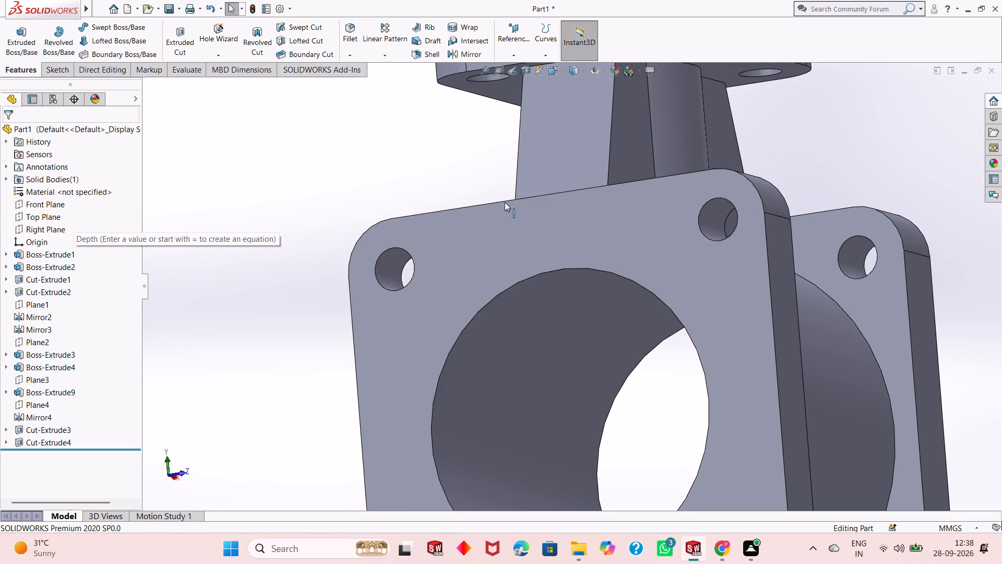
pyautogui.scroll(4, 559, 253)
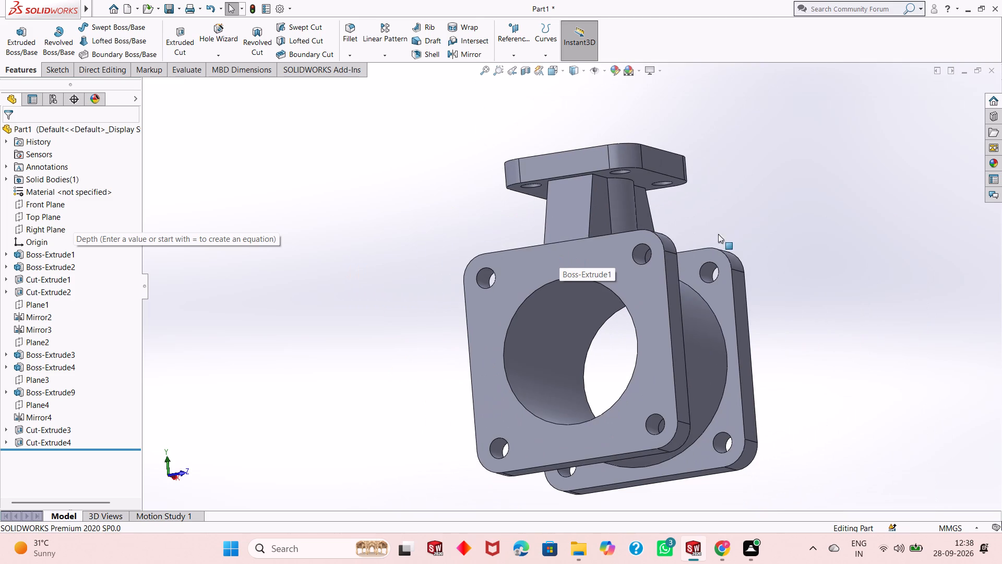
pyautogui.moveTo(770, 216); pyautogui.dragTo(769, 295, button='middle')
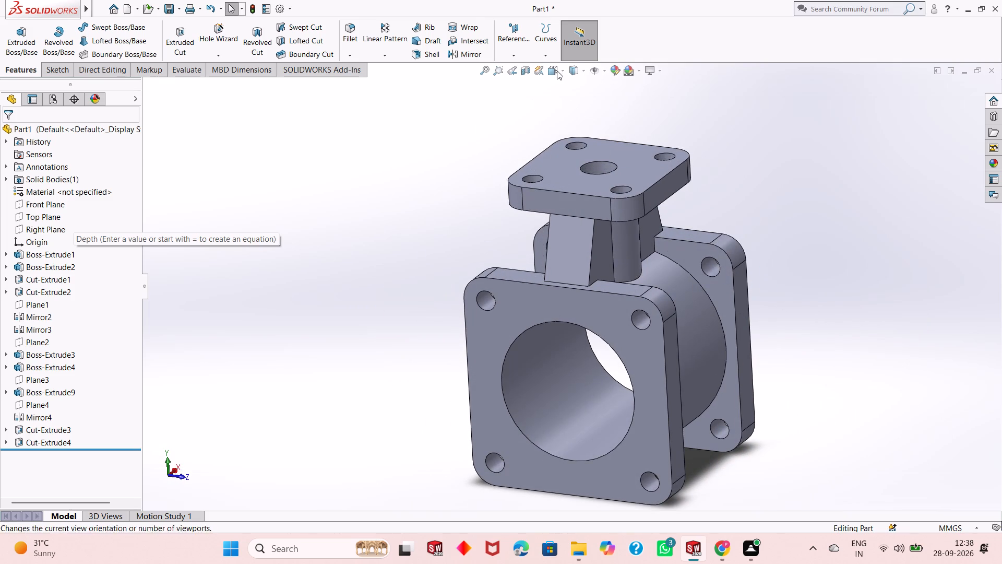
pyautogui.click(529, 69)
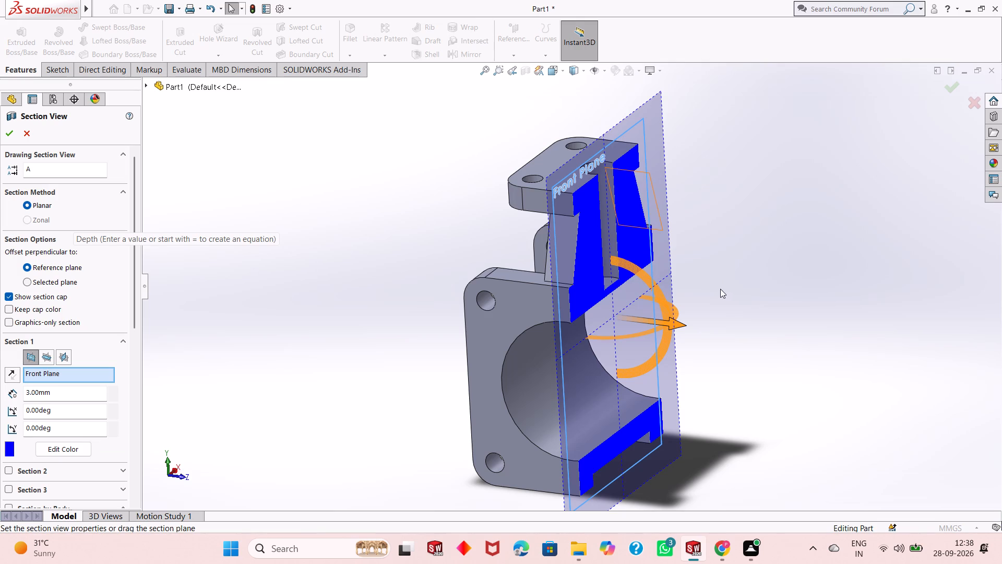
pyautogui.click(10, 128)
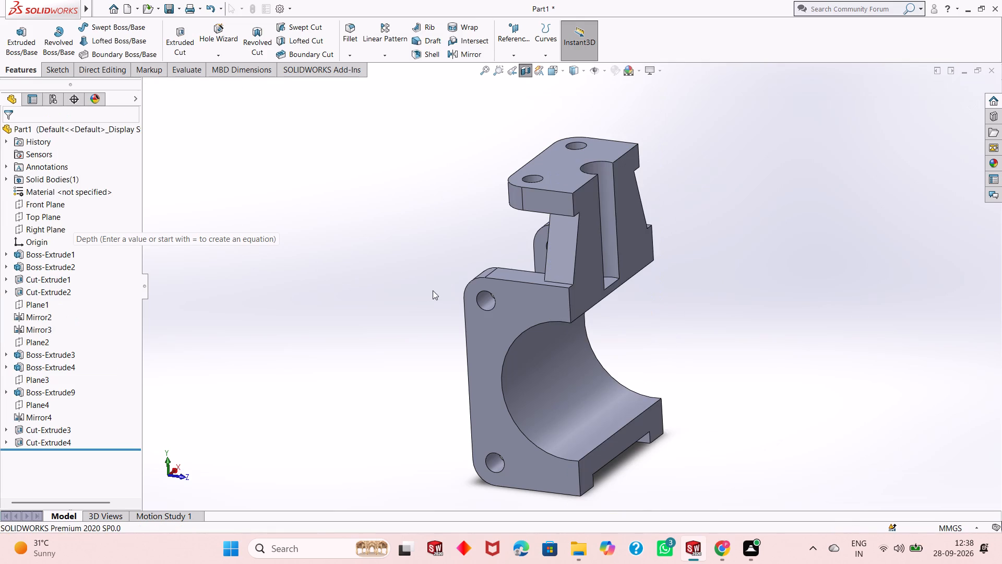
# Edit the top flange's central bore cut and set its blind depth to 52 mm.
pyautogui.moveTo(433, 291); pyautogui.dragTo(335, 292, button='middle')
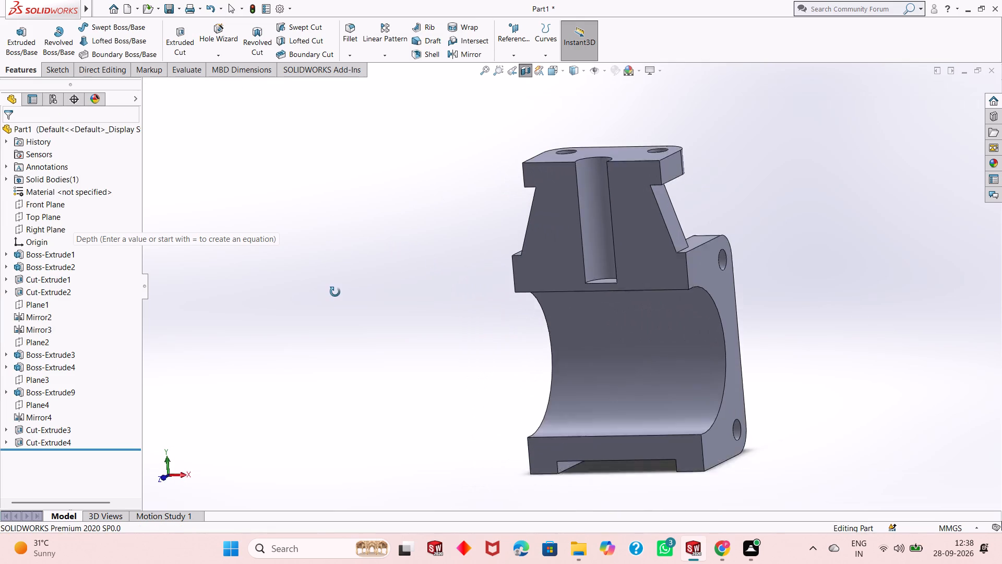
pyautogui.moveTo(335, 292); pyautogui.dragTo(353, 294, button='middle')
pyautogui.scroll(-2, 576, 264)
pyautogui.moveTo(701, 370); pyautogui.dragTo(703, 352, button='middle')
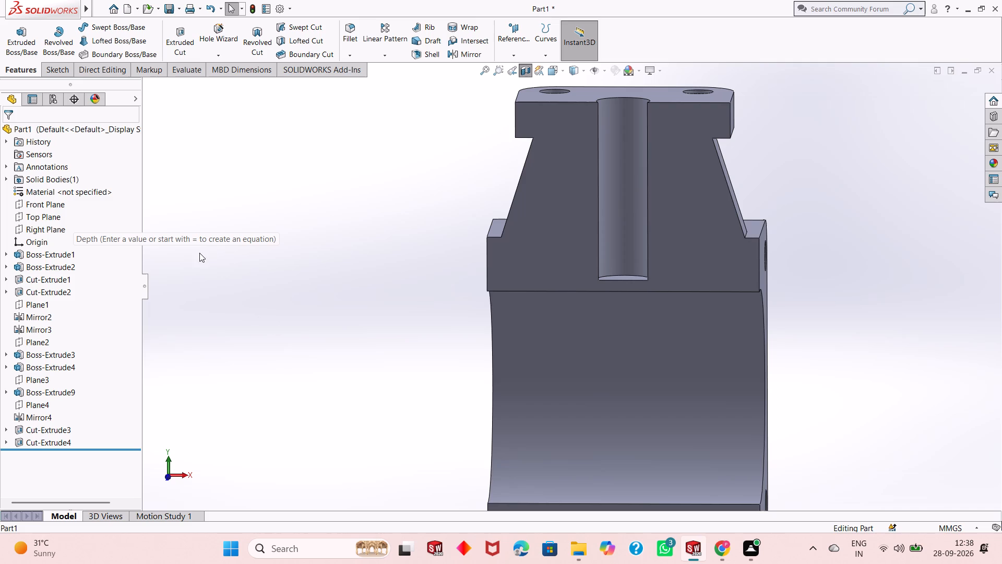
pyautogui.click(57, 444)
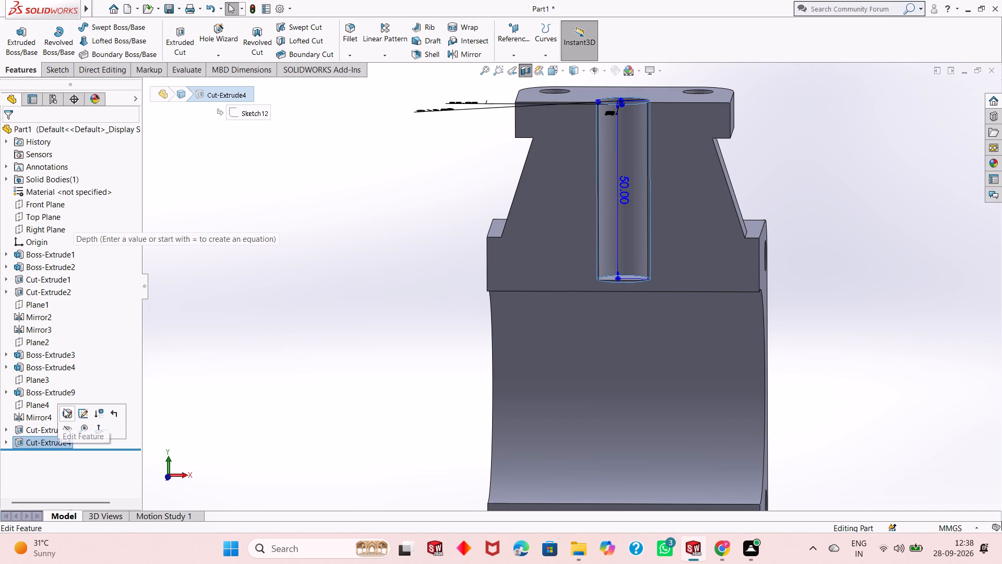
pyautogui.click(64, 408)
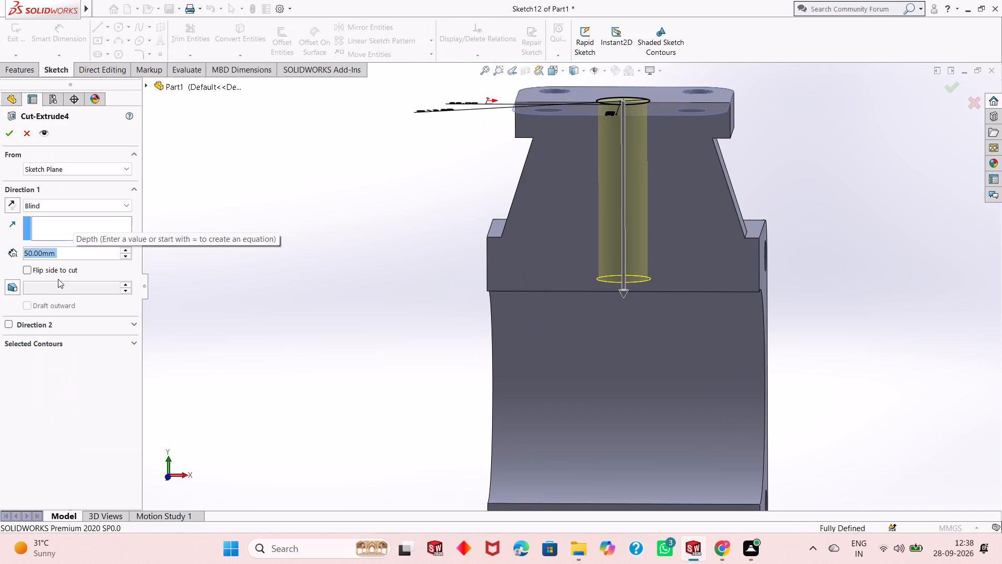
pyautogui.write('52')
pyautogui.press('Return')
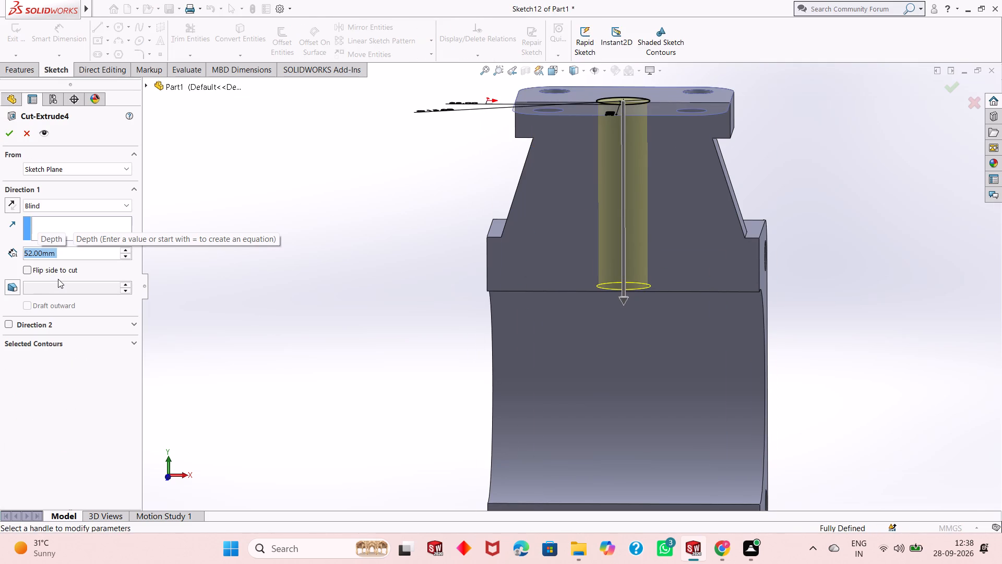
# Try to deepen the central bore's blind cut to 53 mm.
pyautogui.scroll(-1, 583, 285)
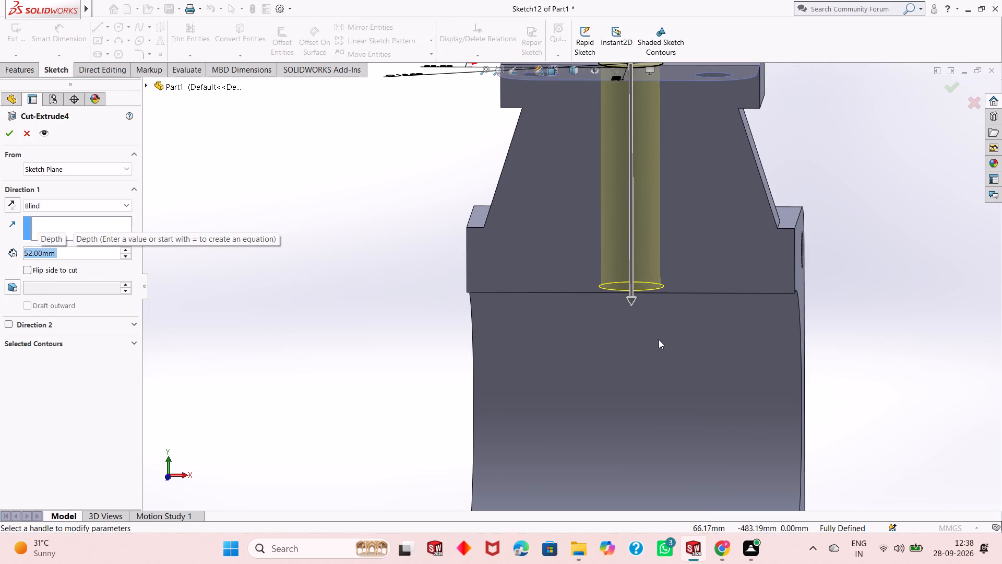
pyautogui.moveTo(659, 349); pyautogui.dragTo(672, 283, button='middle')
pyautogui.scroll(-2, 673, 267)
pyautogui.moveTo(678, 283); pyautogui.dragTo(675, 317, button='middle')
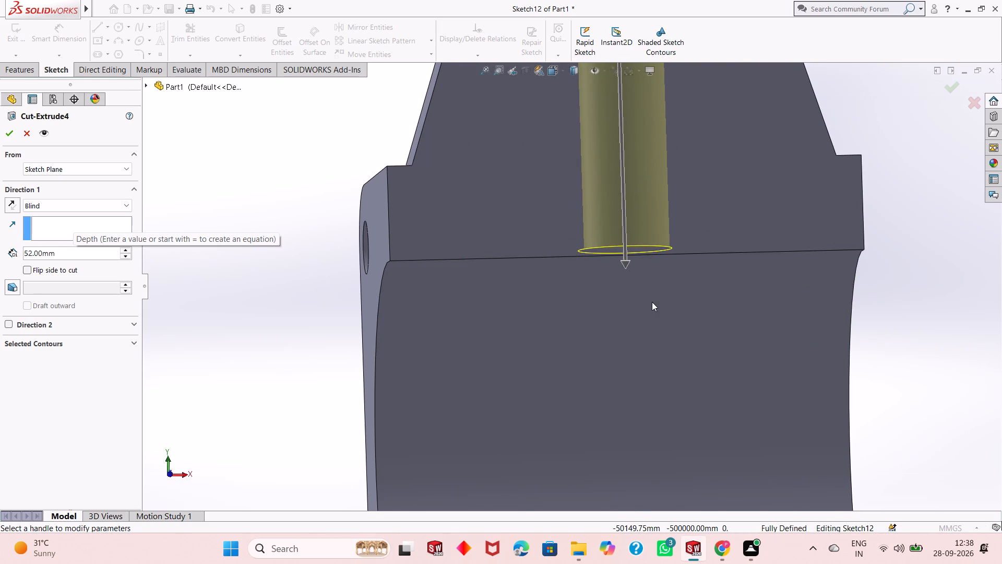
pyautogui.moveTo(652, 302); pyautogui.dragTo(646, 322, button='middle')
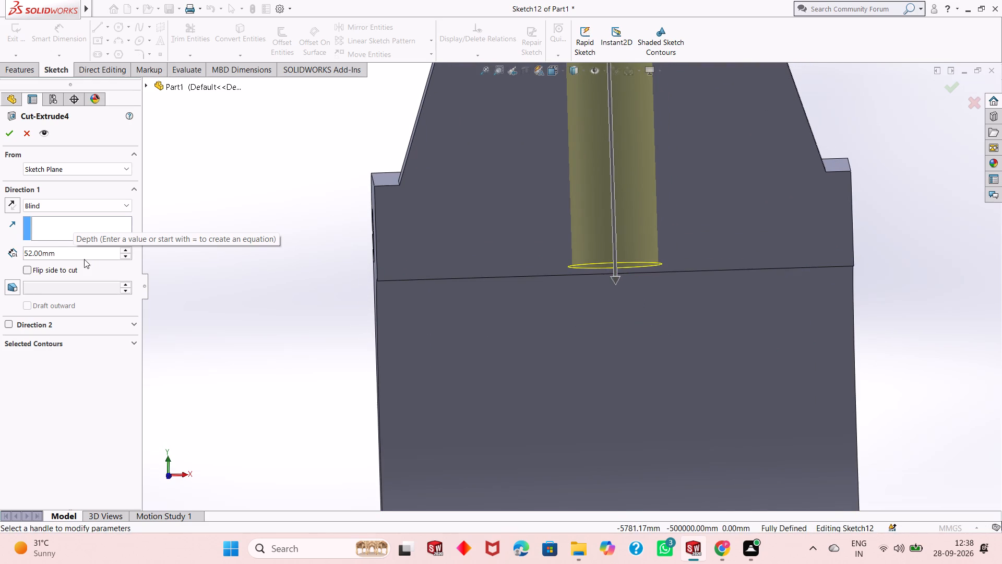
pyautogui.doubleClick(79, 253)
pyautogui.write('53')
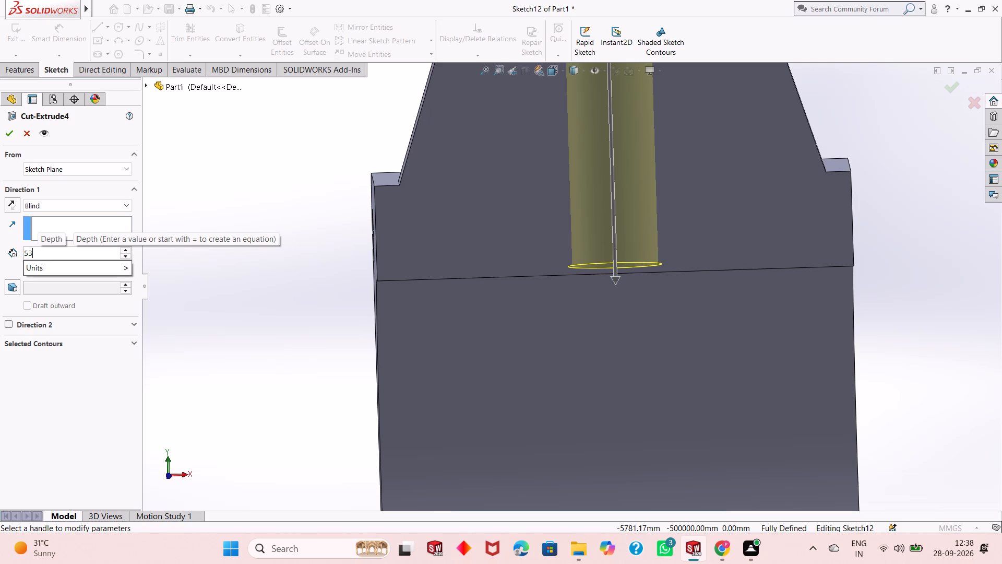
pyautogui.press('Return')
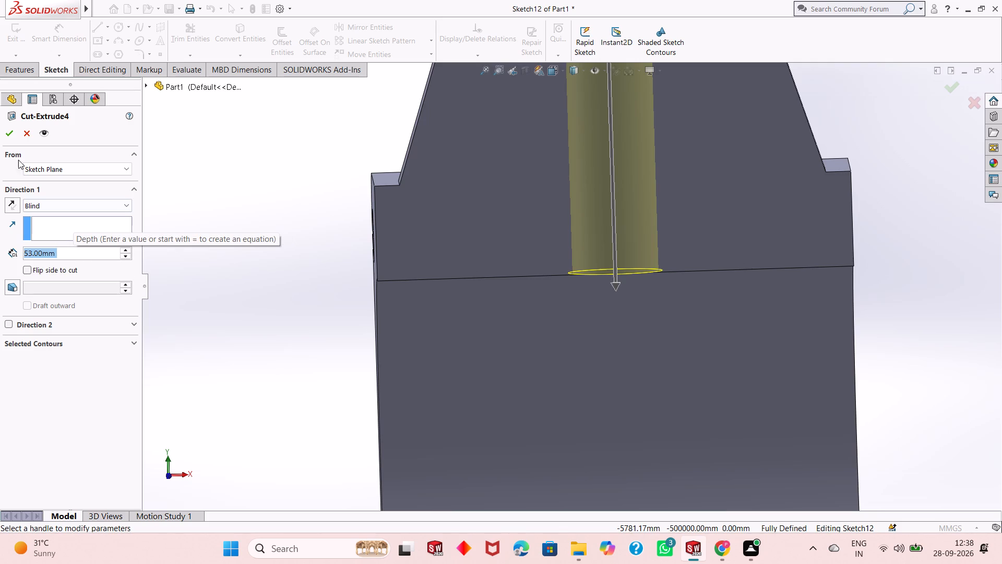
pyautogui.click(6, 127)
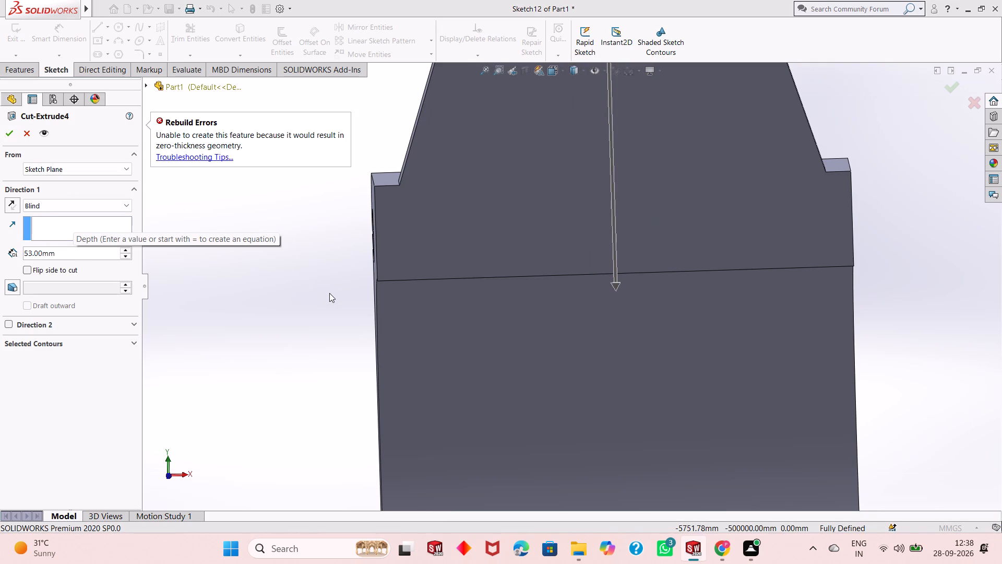
# Set the central bore's blind cut depth to 54 mm and apply the feature edit.
pyautogui.scroll(3, 348, 292)
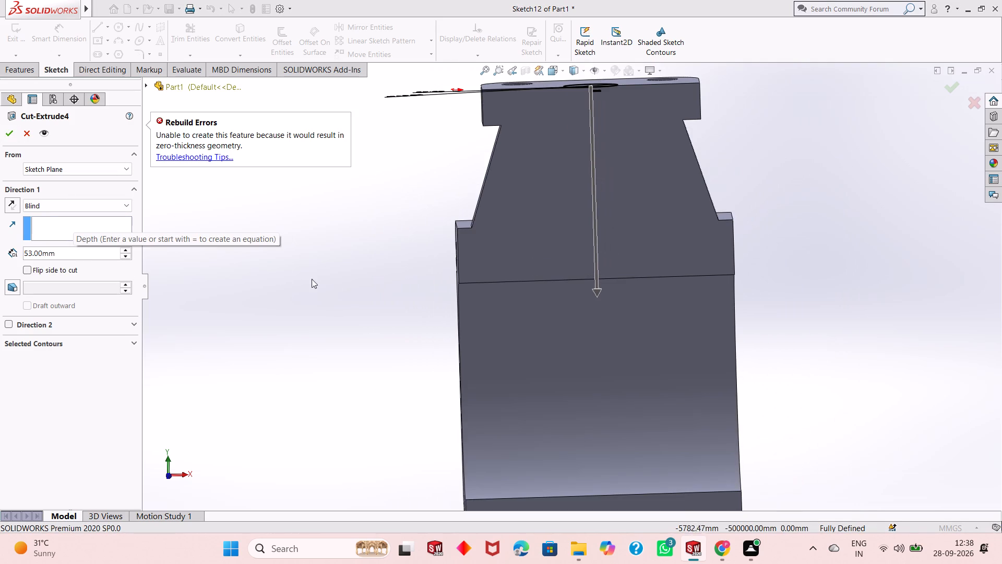
pyautogui.doubleClick(62, 255)
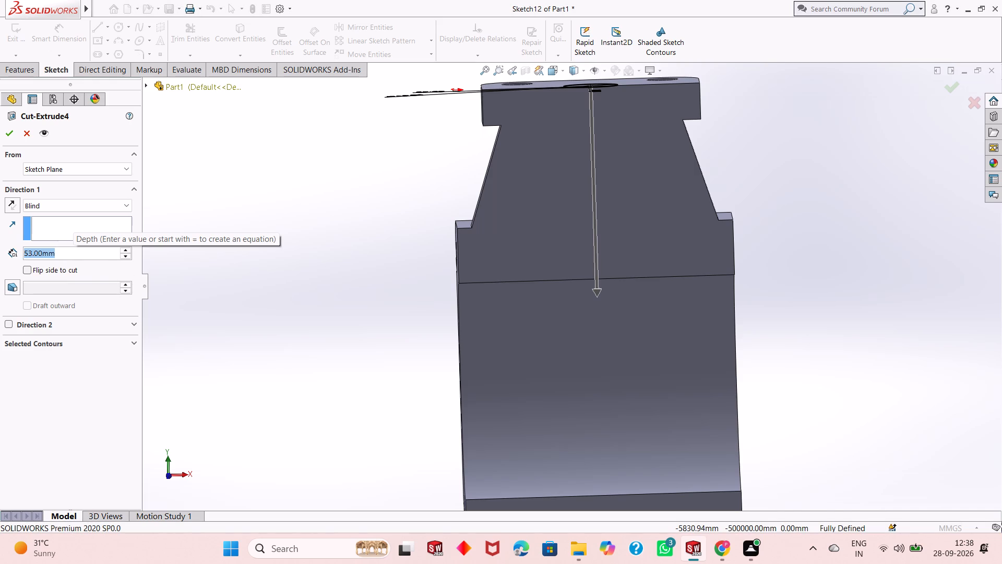
pyautogui.write('54')
pyautogui.press('Return')
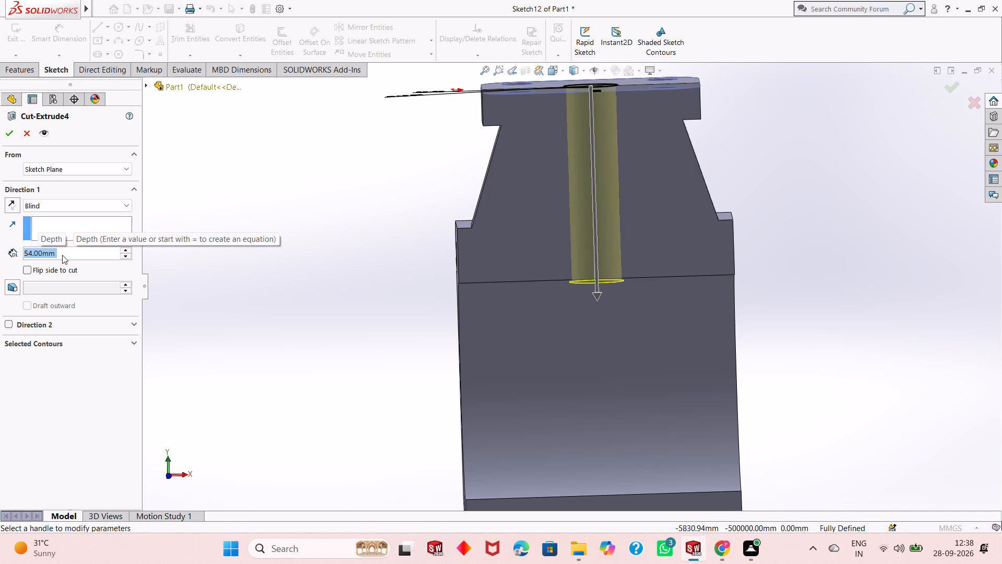
pyautogui.click(7, 133)
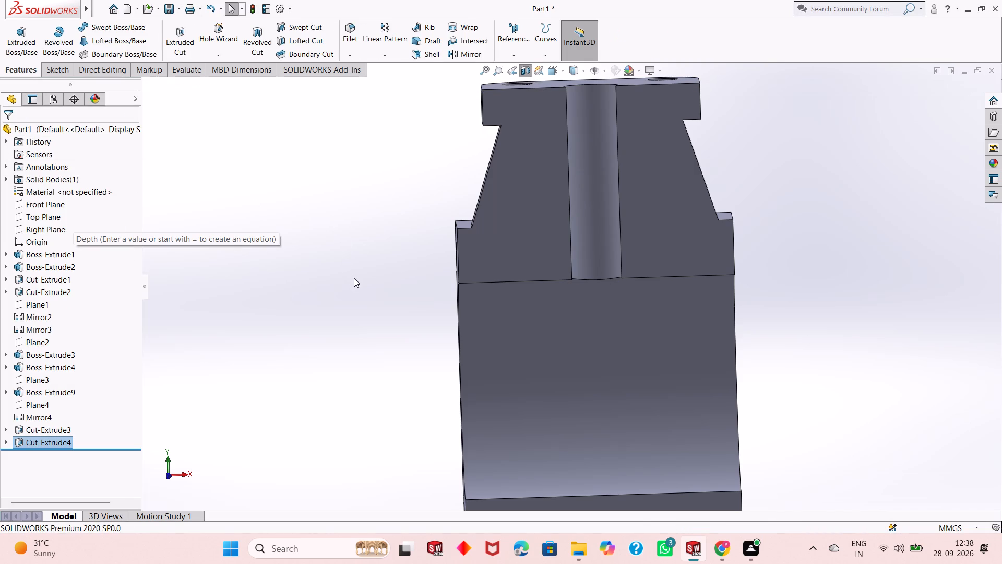
# Examine the sectioned model where the central bore meets the cylinder's inner wall.
pyautogui.moveTo(358, 285); pyautogui.dragTo(342, 331, button='middle')
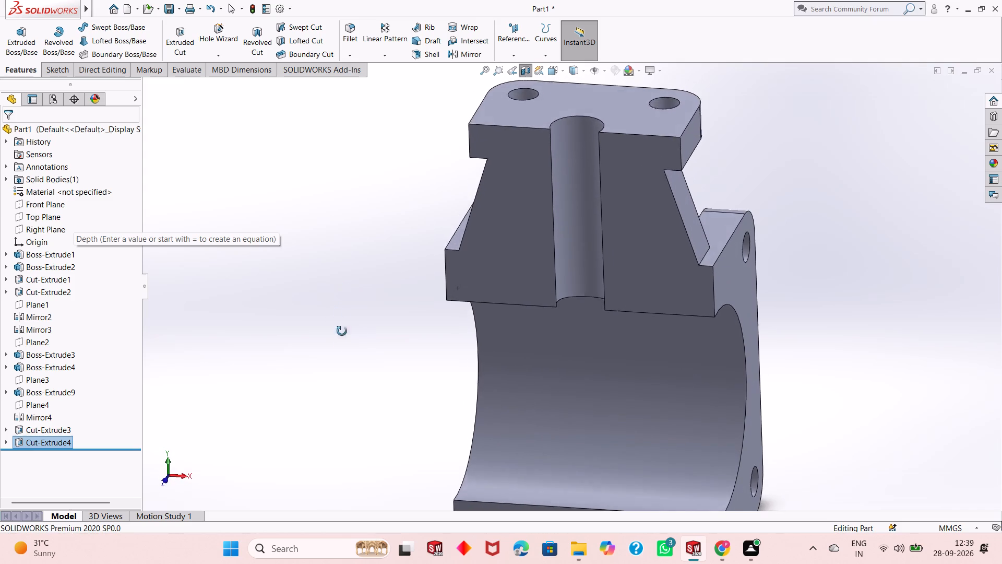
pyautogui.moveTo(342, 331); pyautogui.dragTo(344, 303, button='middle')
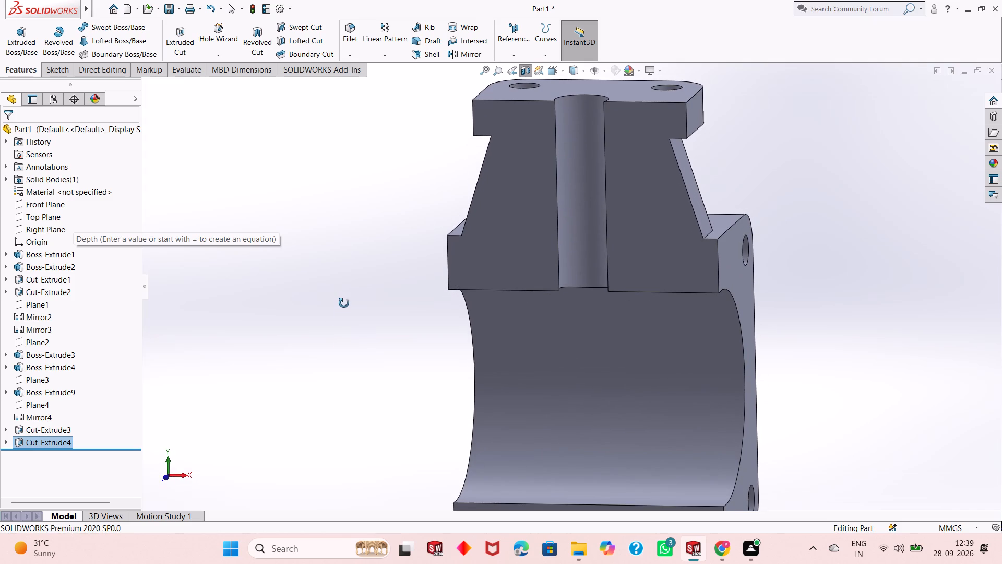
pyautogui.moveTo(344, 303); pyautogui.dragTo(348, 301, button='middle')
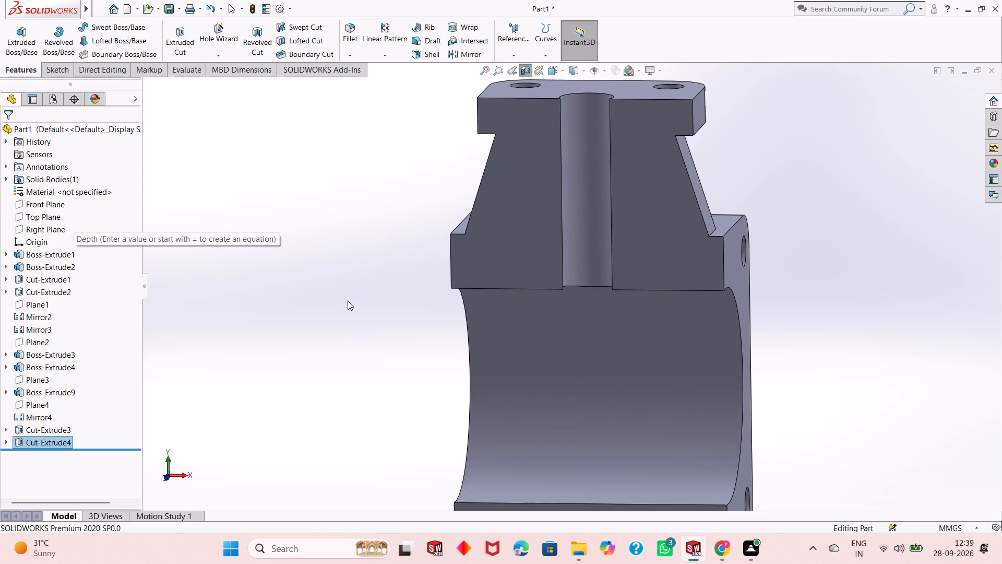
pyautogui.scroll(1, 599, 327)
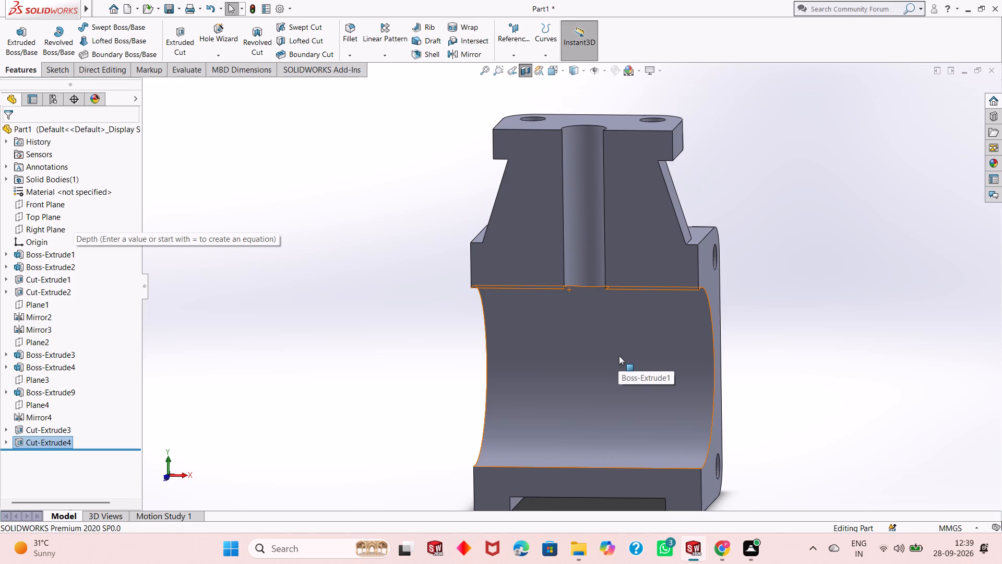
pyautogui.moveTo(619, 356); pyautogui.dragTo(623, 334, button='middle')
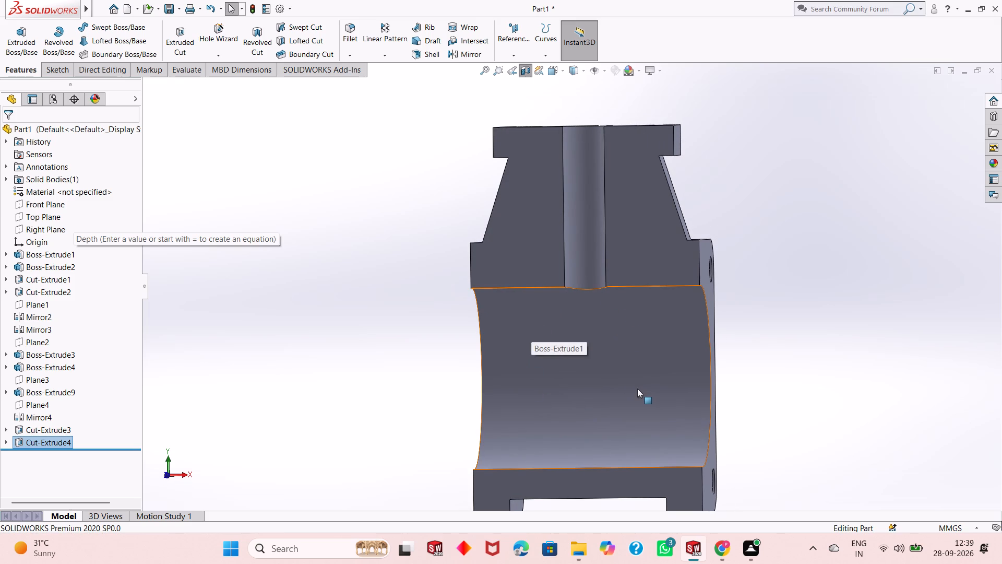
pyautogui.moveTo(637, 390); pyautogui.dragTo(638, 402, button='middle')
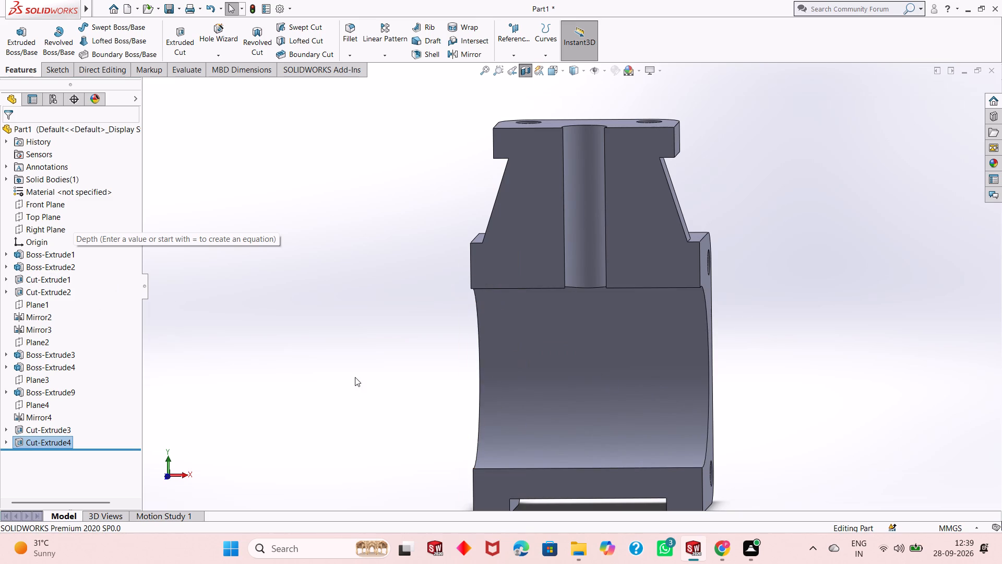
pyautogui.moveTo(357, 378); pyautogui.dragTo(388, 373, button='middle')
pyautogui.scroll(2, 388, 367)
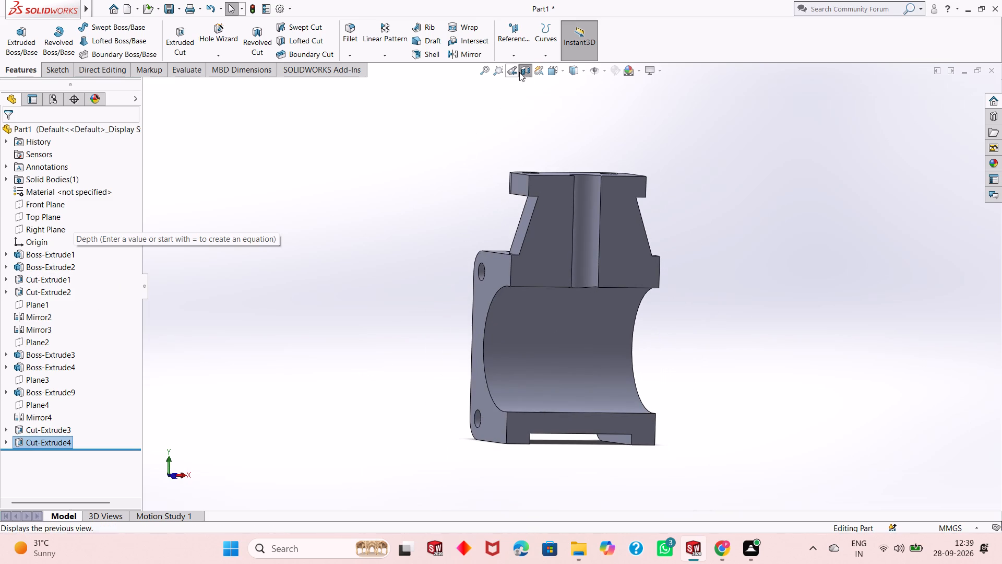
# Replace the current section view with one parallel to the Right Plane at a 38 mm offset, through the central bore.
pyautogui.click(522, 70)
pyautogui.click(522, 70)
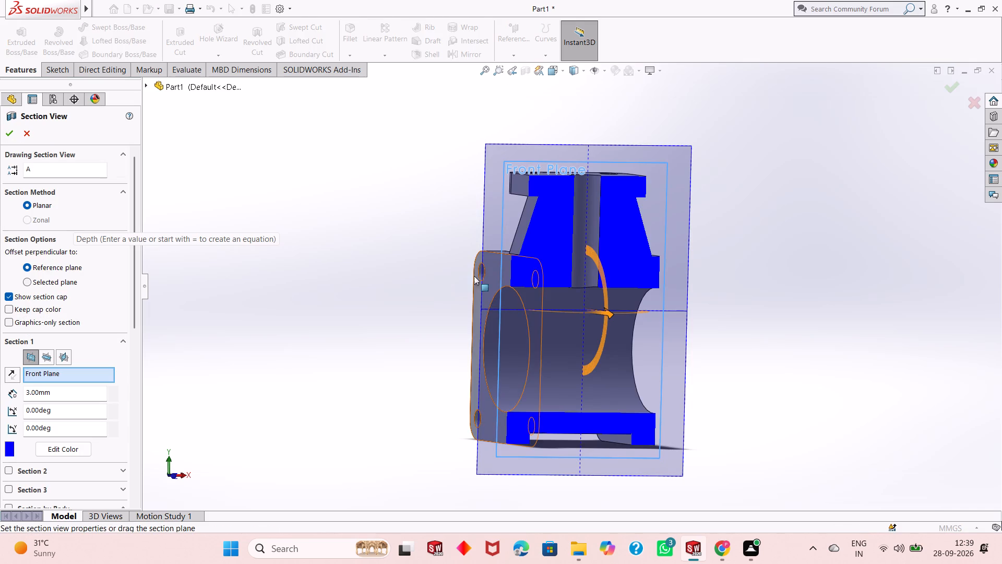
pyautogui.click(52, 356)
pyautogui.click(67, 355)
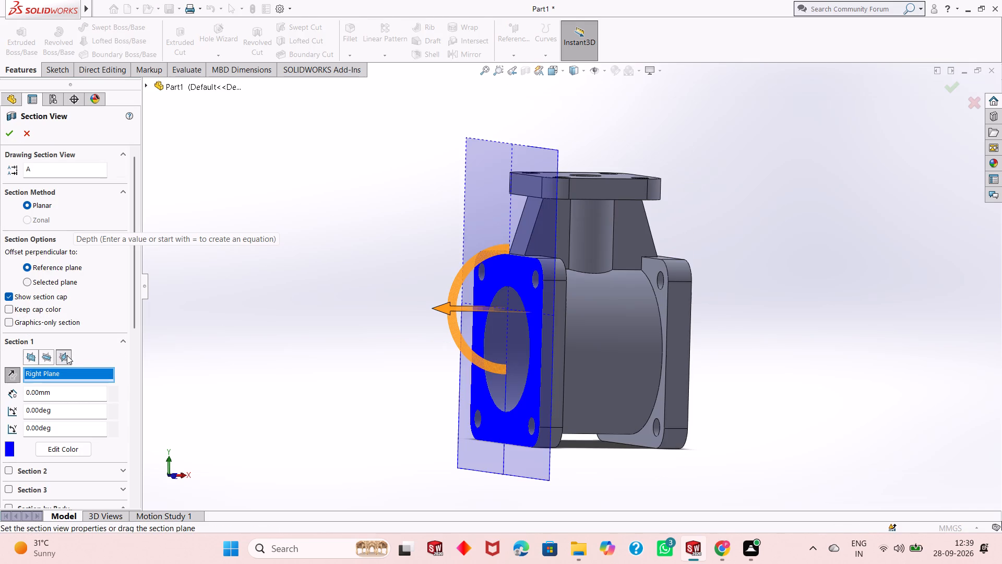
pyautogui.click(444, 308)
pyautogui.moveTo(449, 309); pyautogui.dragTo(477, 305)
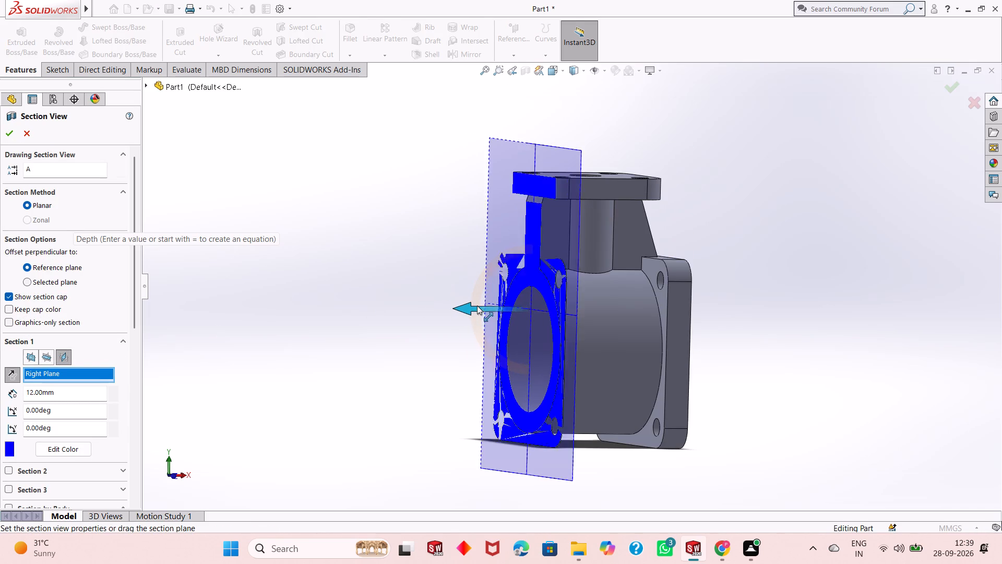
pyautogui.moveTo(477, 305); pyautogui.dragTo(462, 306)
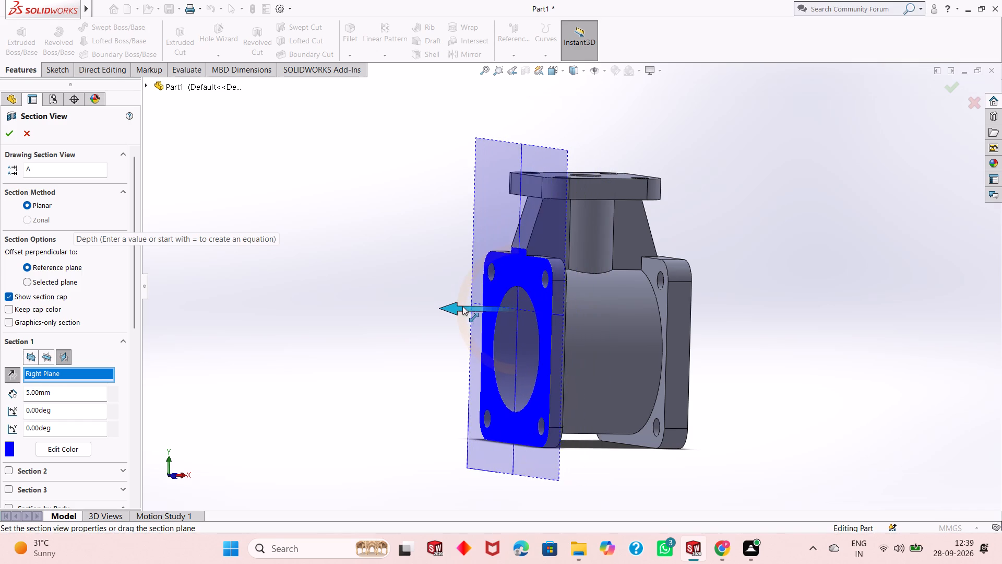
pyautogui.moveTo(462, 306); pyautogui.dragTo(526, 301)
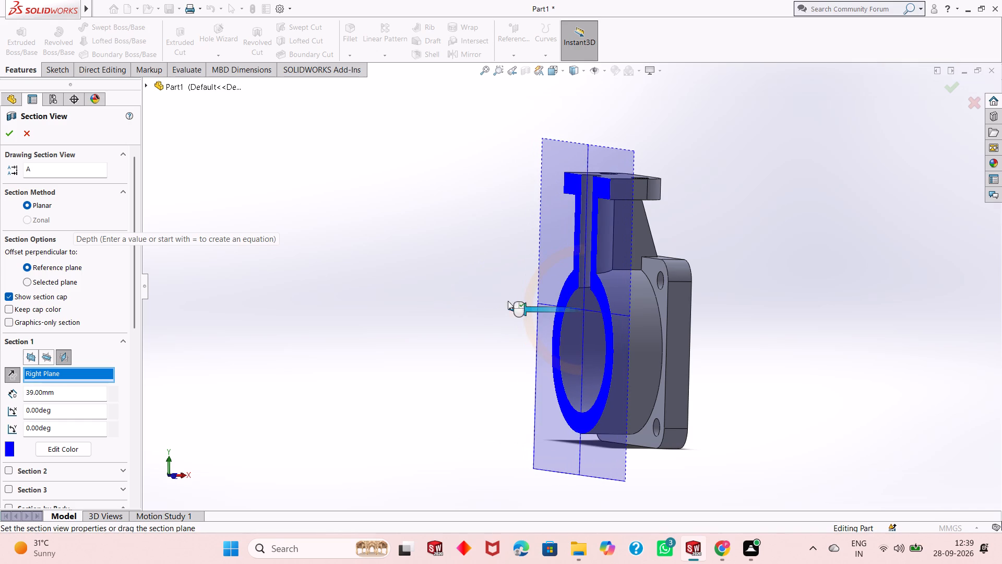
pyautogui.click(523, 304)
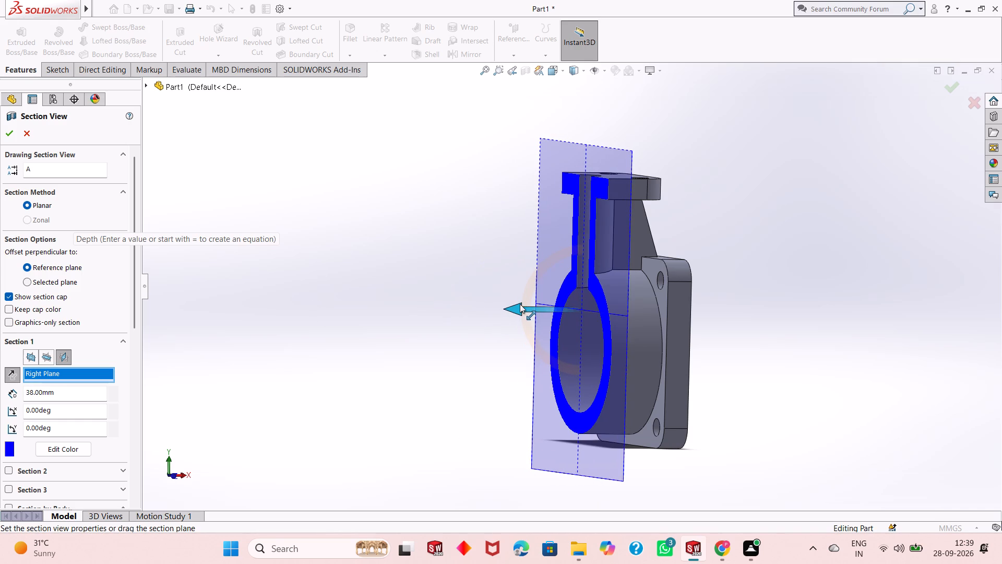
pyautogui.click(8, 131)
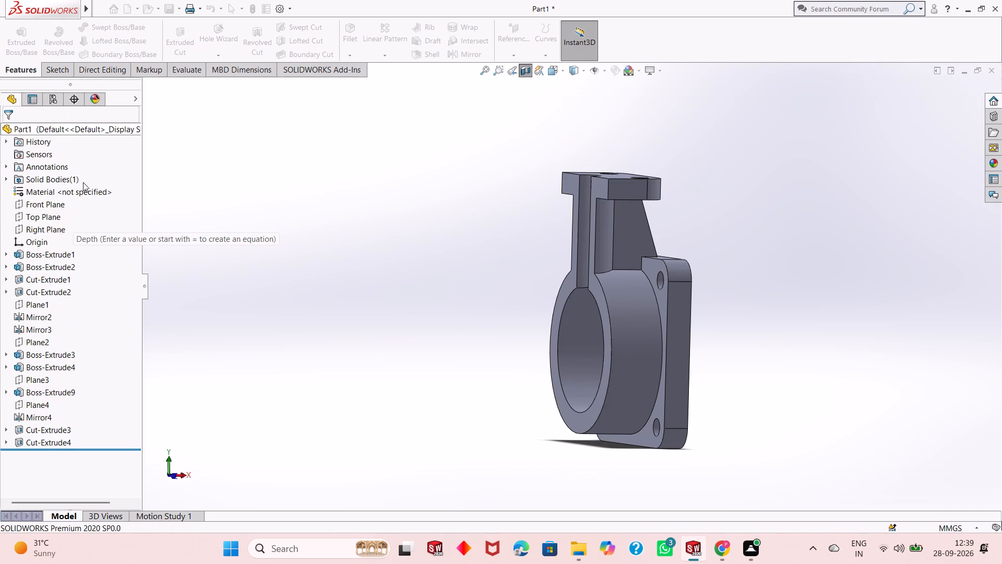
# Inspect the sectioned column and central bore down to the cylinder's interior.
pyautogui.moveTo(496, 309); pyautogui.dragTo(583, 296, button='middle')
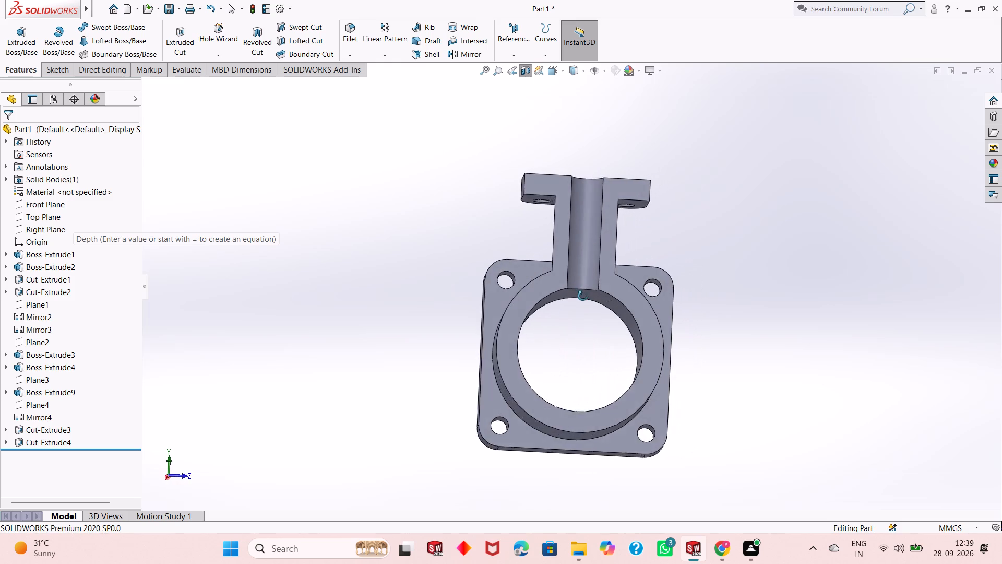
pyautogui.moveTo(583, 296); pyautogui.dragTo(576, 325, button='middle')
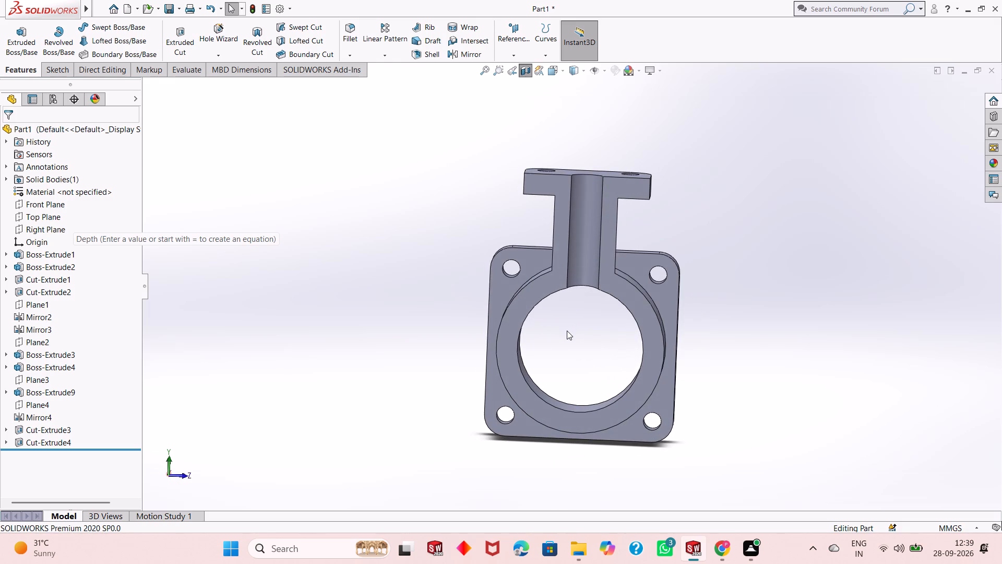
pyautogui.scroll(-1, 567, 331)
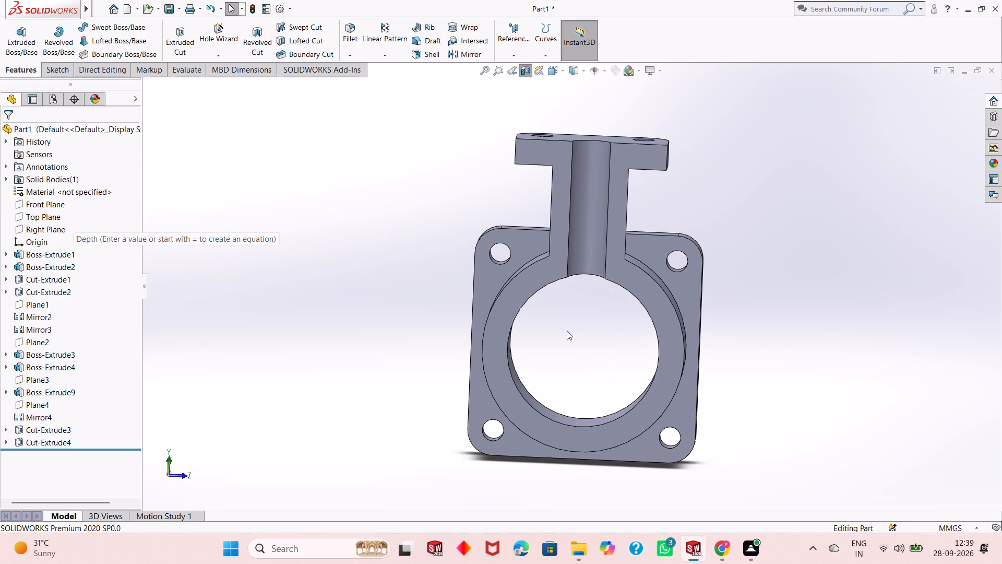
pyautogui.scroll(1, 569, 340)
pyautogui.moveTo(599, 358); pyautogui.dragTo(596, 357, button='middle')
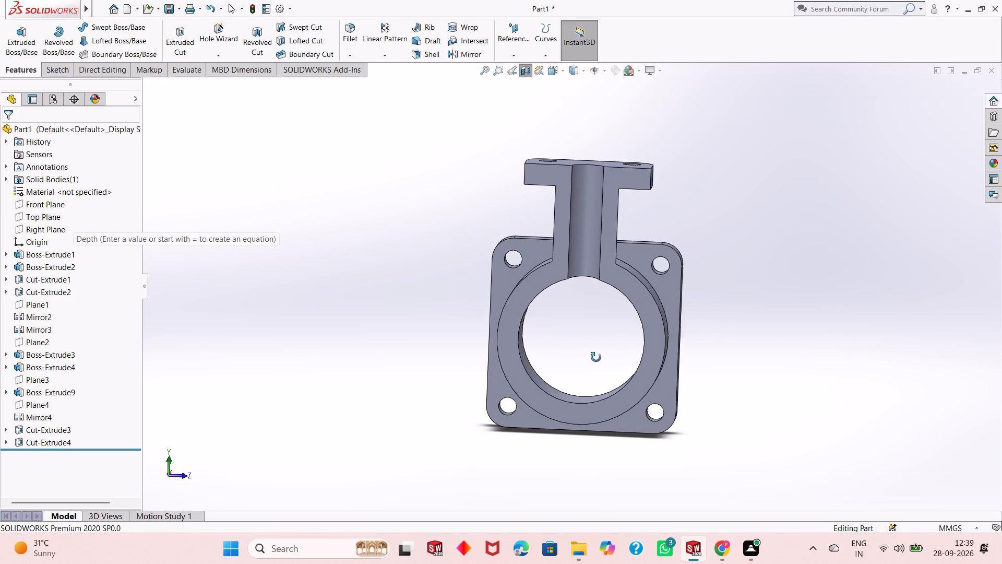
pyautogui.moveTo(596, 357); pyautogui.dragTo(590, 351, button='middle')
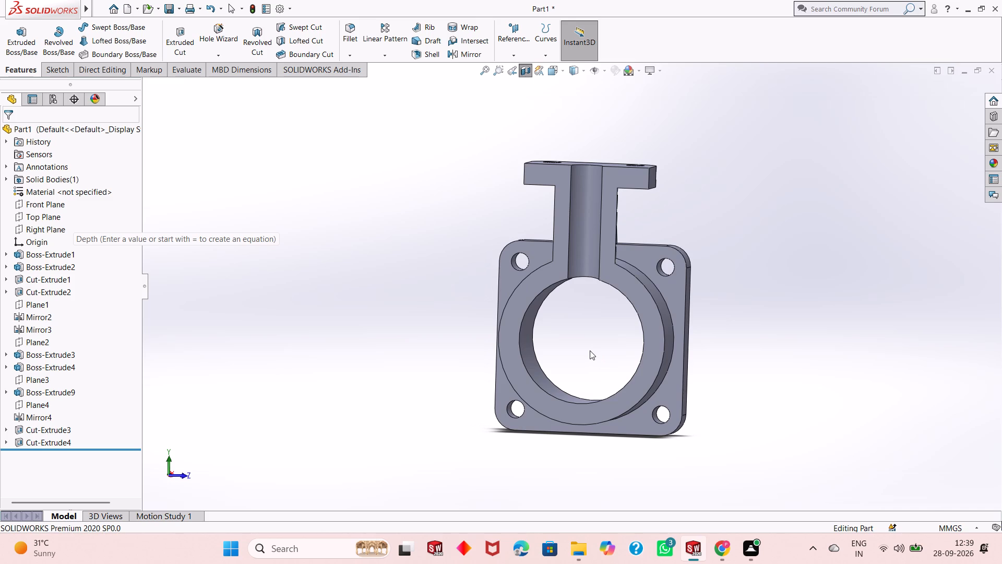
pyautogui.press('Escape')
# Turn off the section view to show the complete model.
pyautogui.click(523, 69)
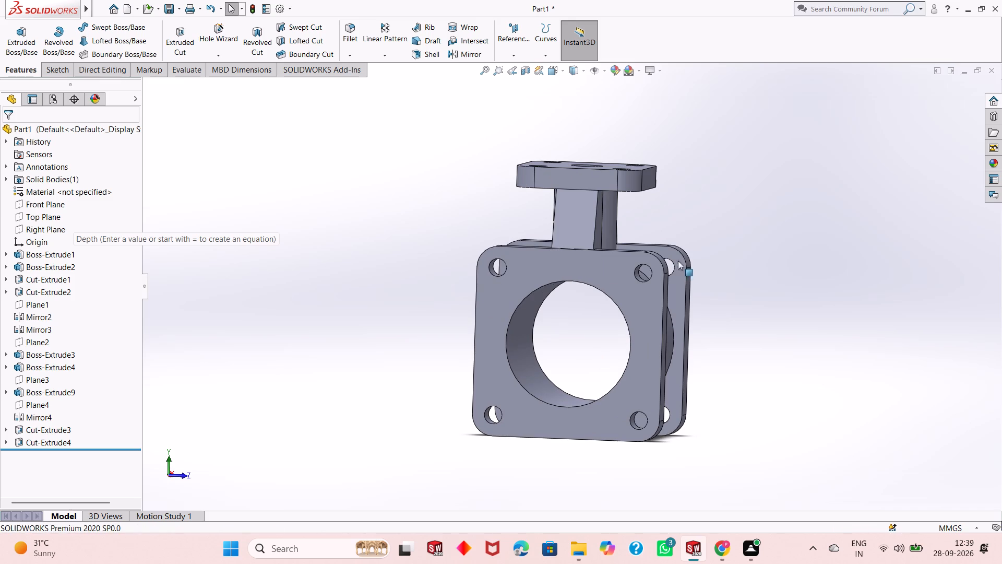
# Fillet the two circular edges where the cylinder's outer wall meets the end flanges with a 3 mm radius.
pyautogui.moveTo(697, 295); pyautogui.dragTo(603, 323, button='middle')
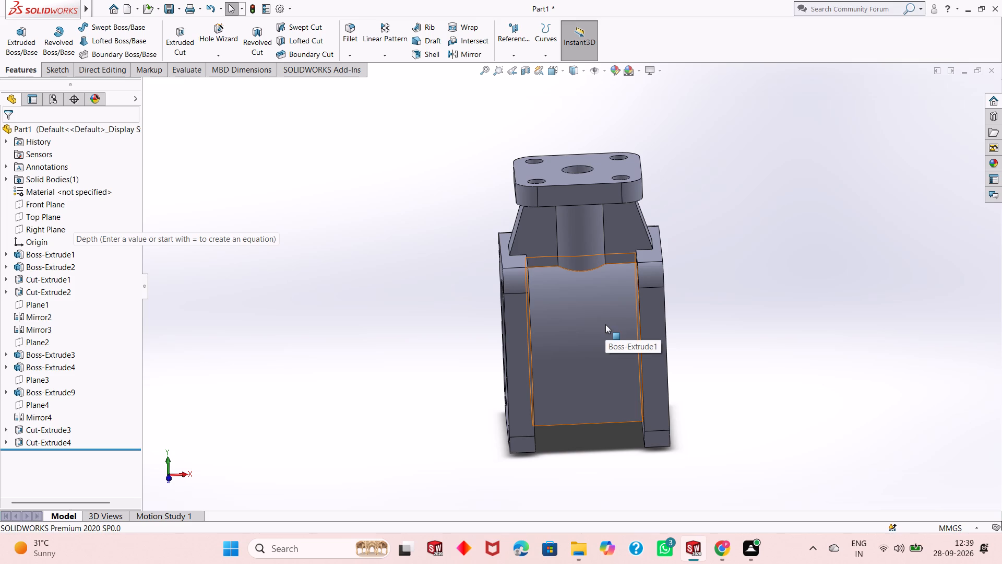
pyautogui.scroll(-1, 605, 325)
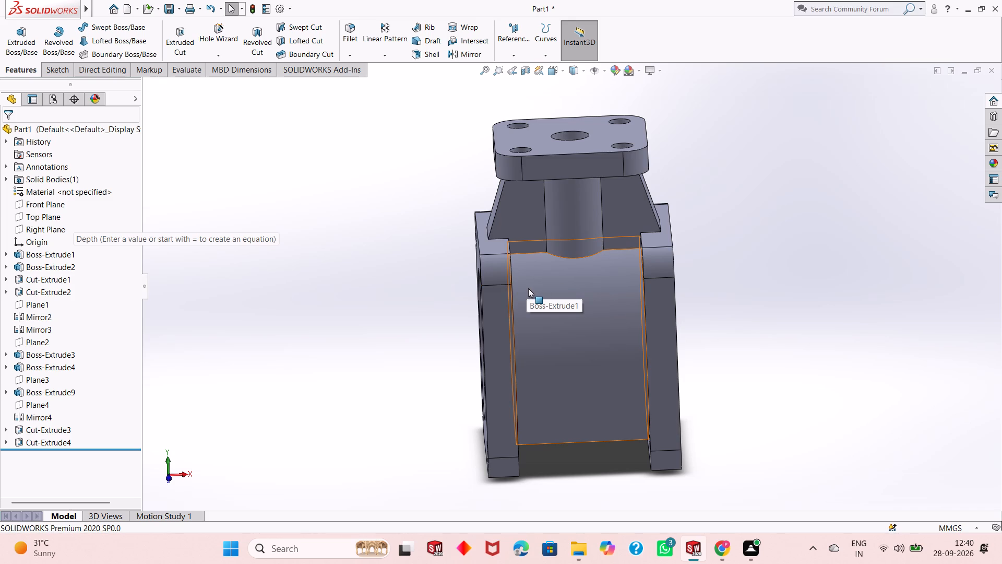
pyautogui.scroll(-1, 608, 269)
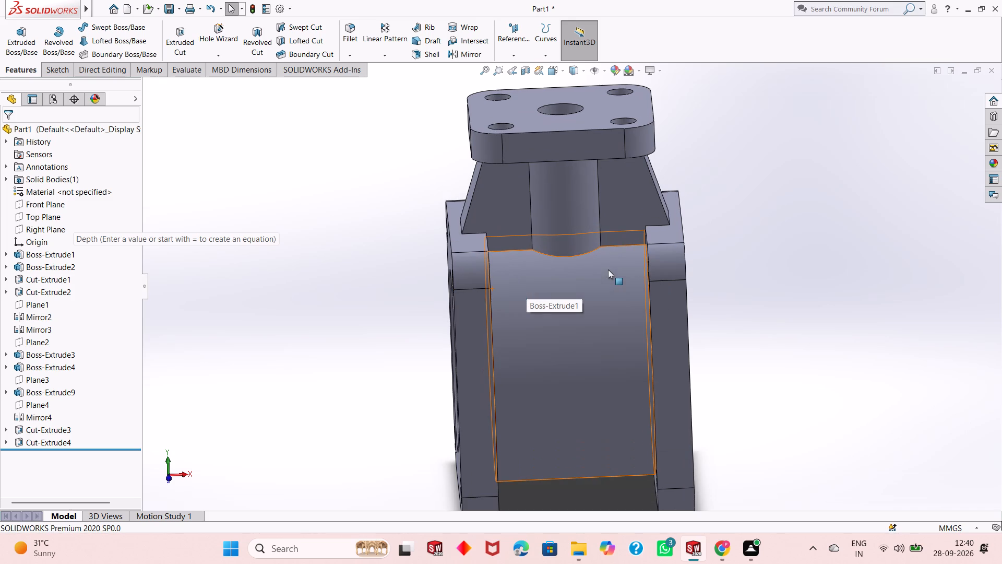
pyautogui.scroll(1, 608, 269)
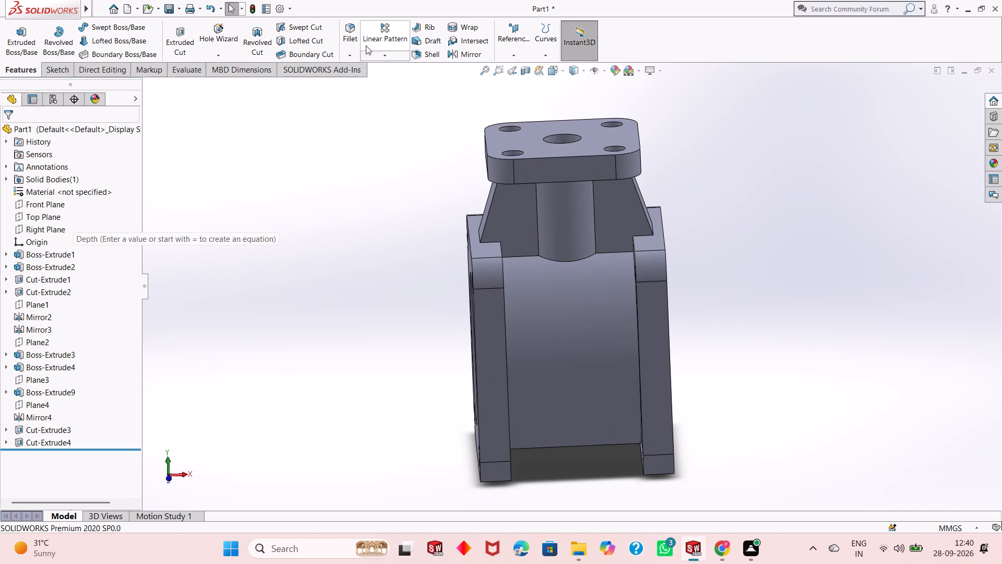
pyautogui.click(355, 36)
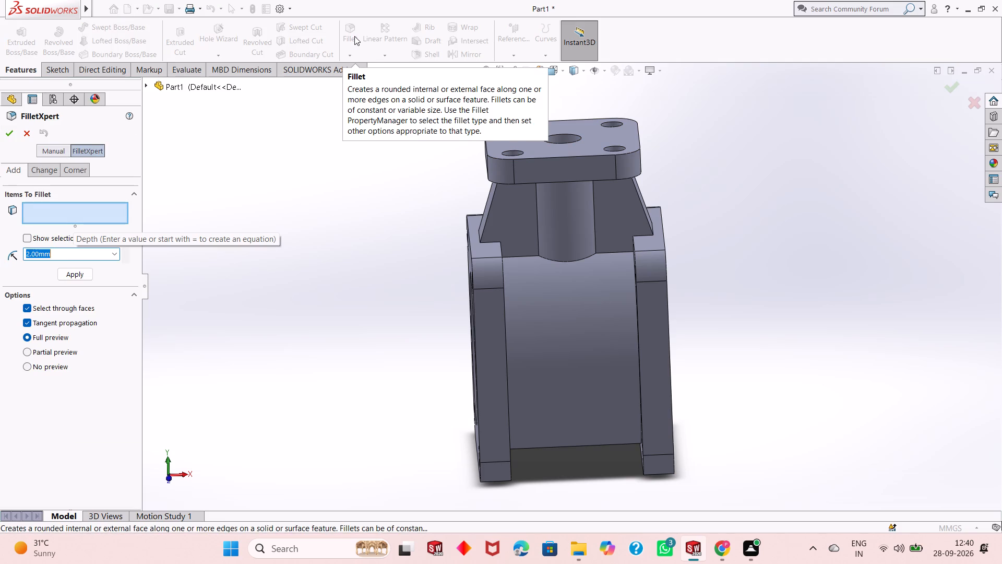
pyautogui.press('3')
pyautogui.press('Return')
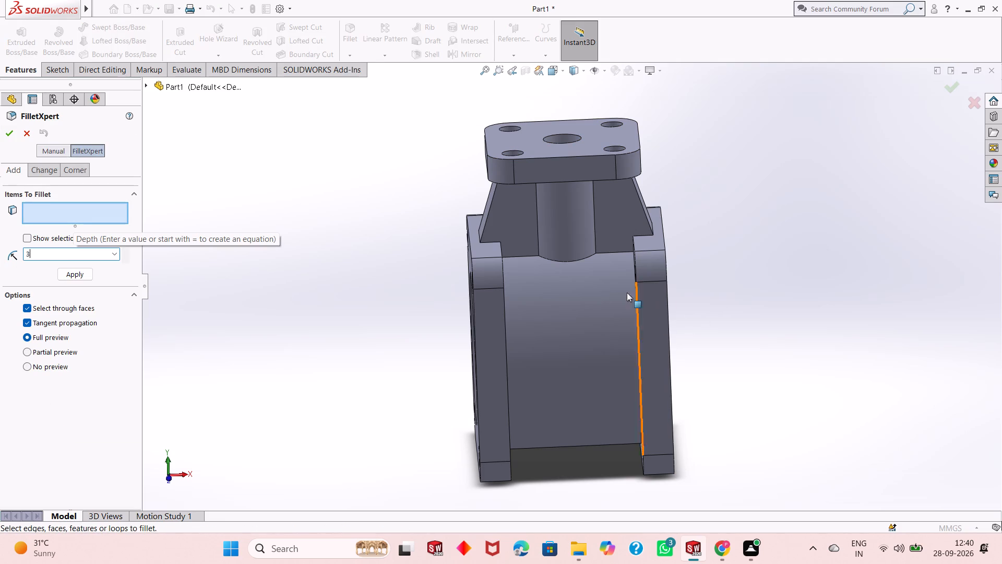
pyautogui.moveTo(714, 343); pyautogui.dragTo(707, 356, button='middle')
pyautogui.scroll(-3, 569, 299)
pyautogui.click(451, 234)
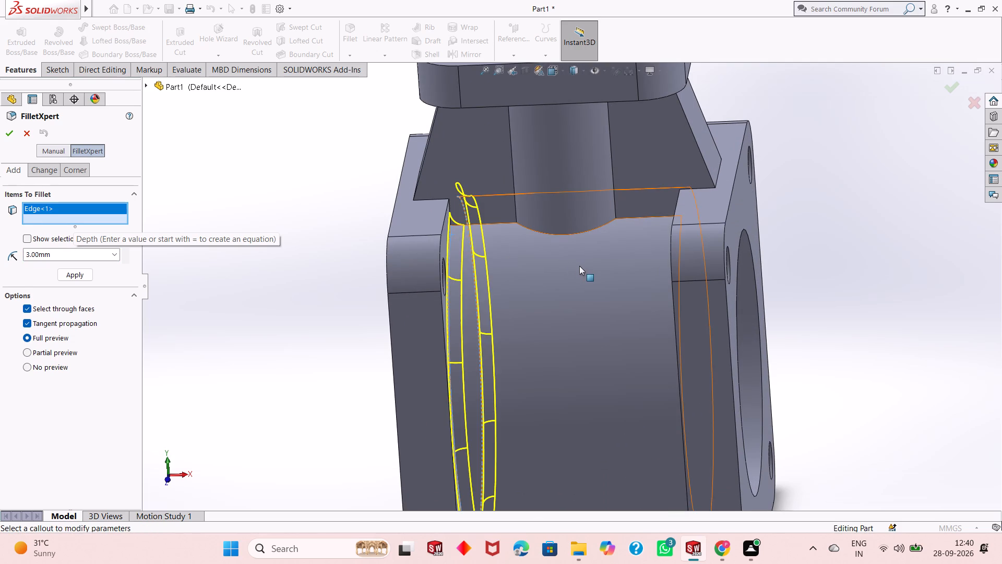
pyautogui.moveTo(579, 267); pyautogui.dragTo(607, 265, button='middle')
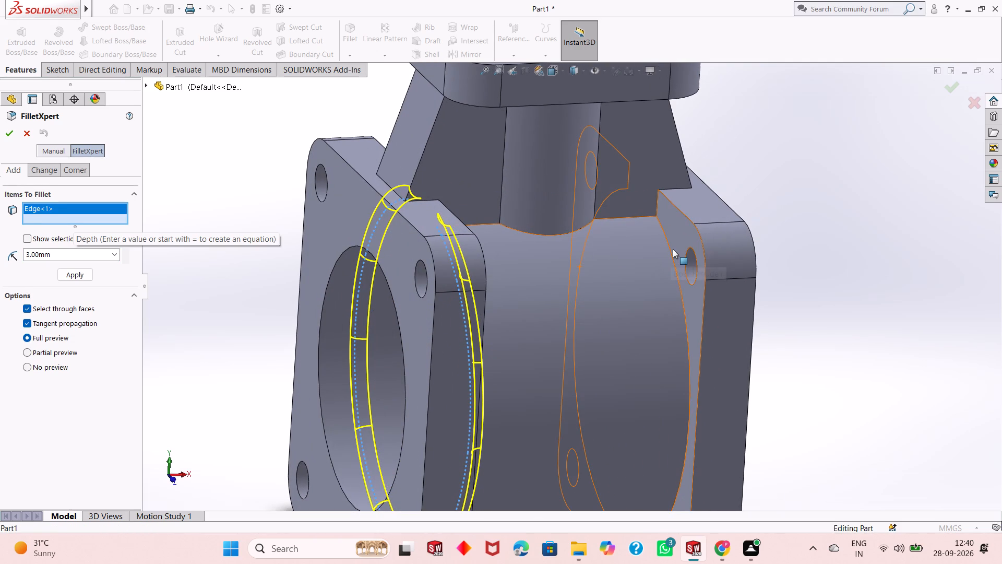
pyautogui.click(672, 253)
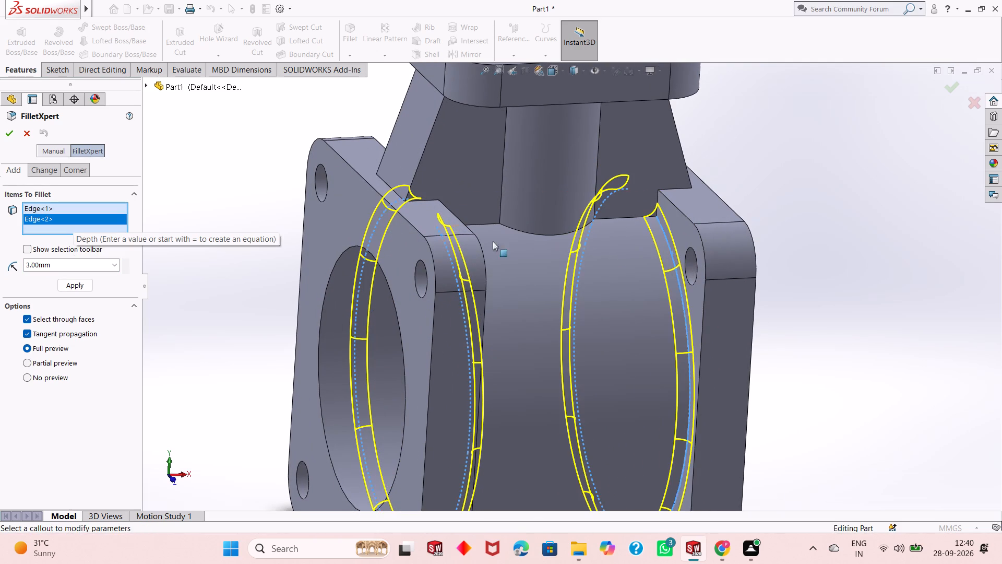
pyautogui.click(15, 137)
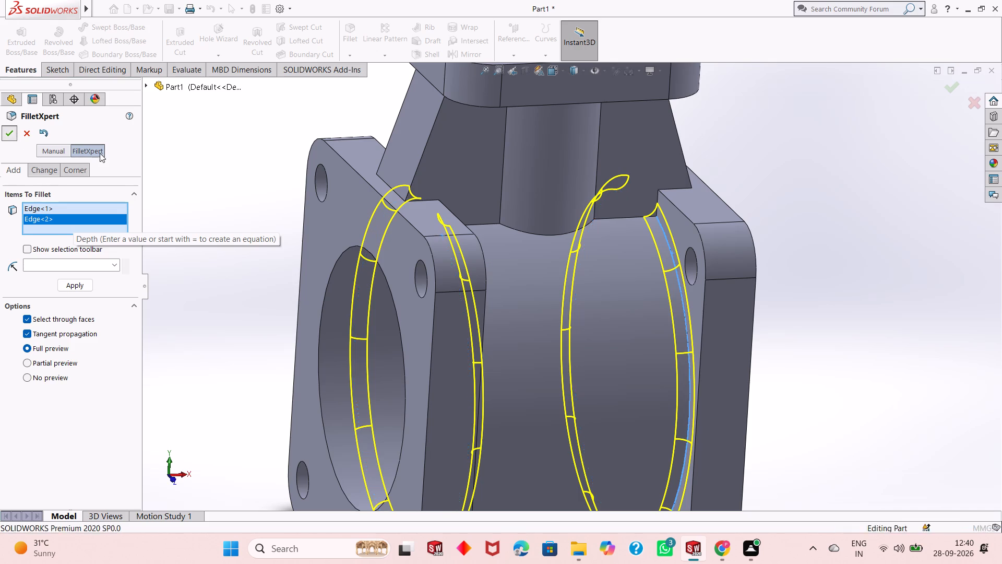
# Examine the filleted cylinder-to-flange junctions and the column with its side ribs beneath the top flange.
pyautogui.scroll(1, 692, 360)
pyautogui.moveTo(795, 418); pyautogui.dragTo(778, 404, button='middle')
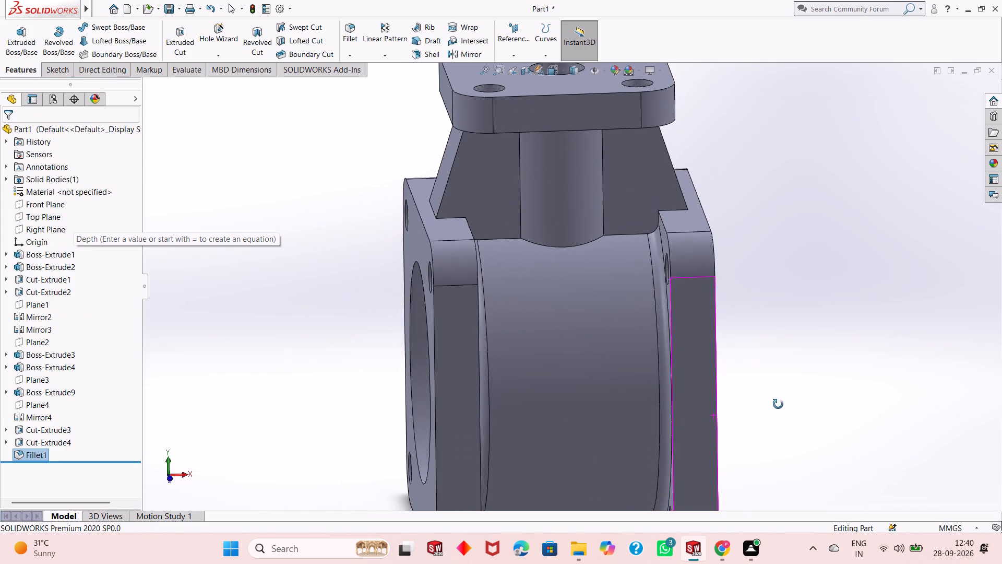
pyautogui.moveTo(778, 404); pyautogui.dragTo(775, 394, button='middle')
pyautogui.scroll(1, 625, 391)
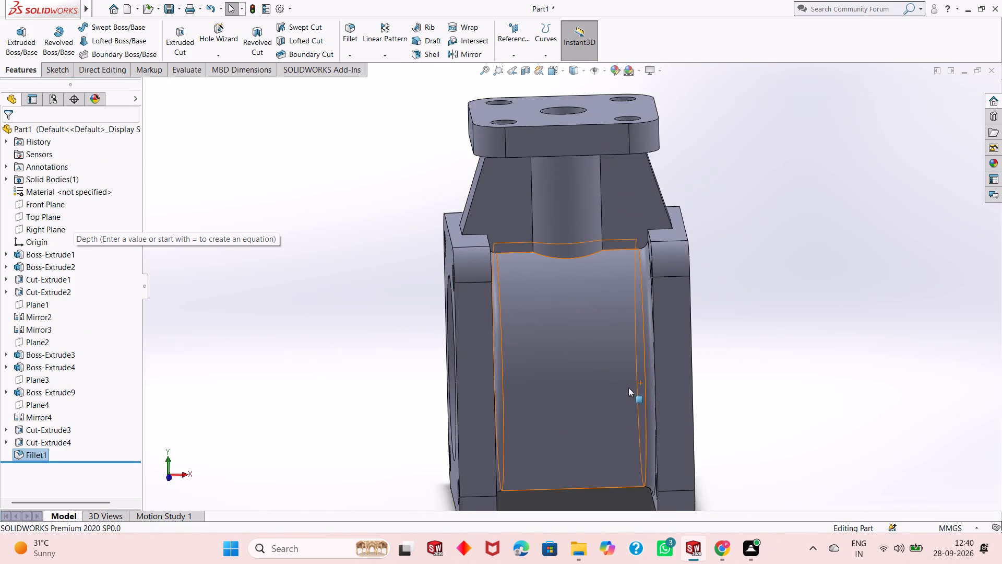
pyautogui.scroll(1, 627, 387)
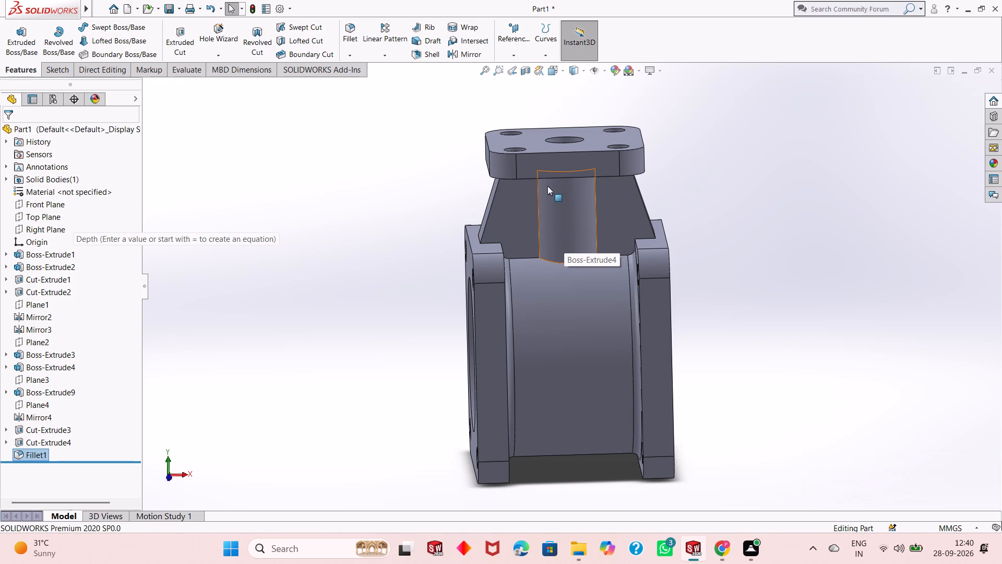
pyautogui.scroll(-2, 547, 184)
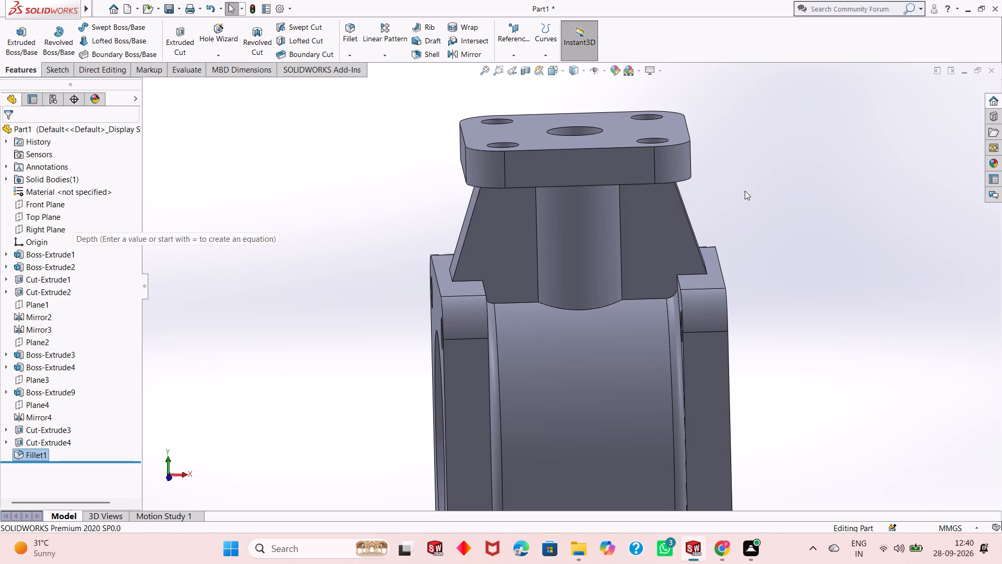
pyautogui.scroll(-1, 651, 170)
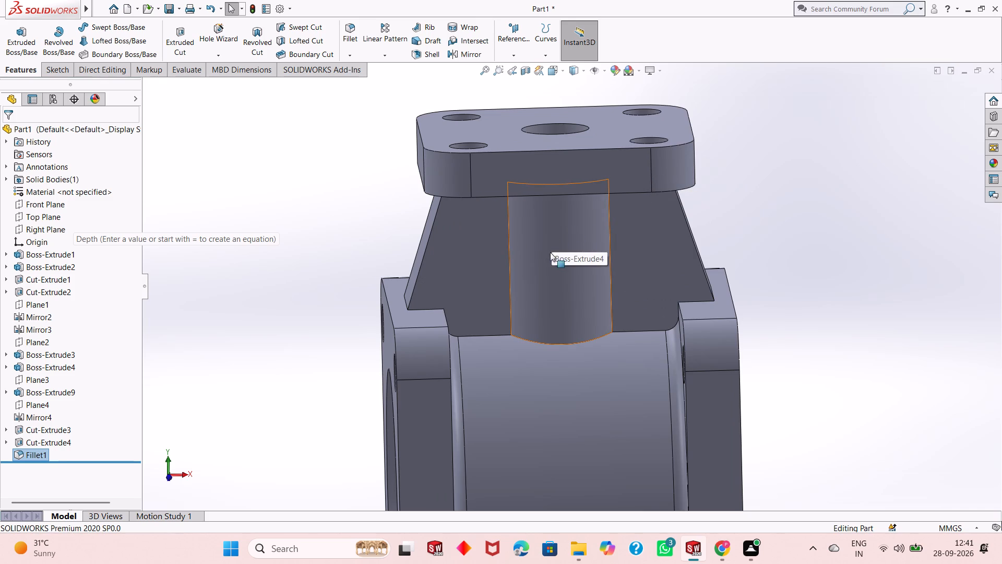
pyautogui.moveTo(555, 258); pyautogui.dragTo(569, 220, button='middle')
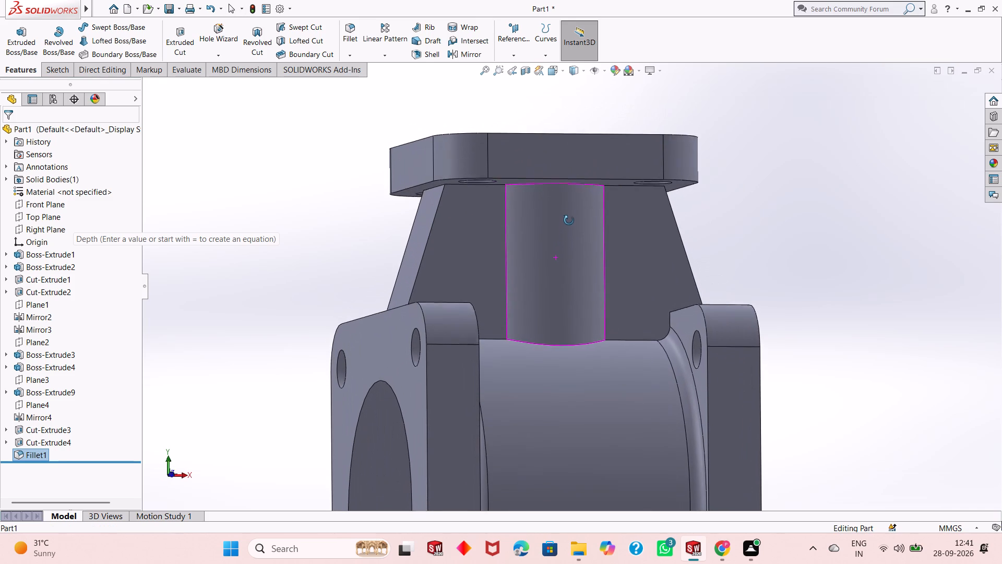
pyautogui.moveTo(569, 220); pyautogui.dragTo(562, 226, button='middle')
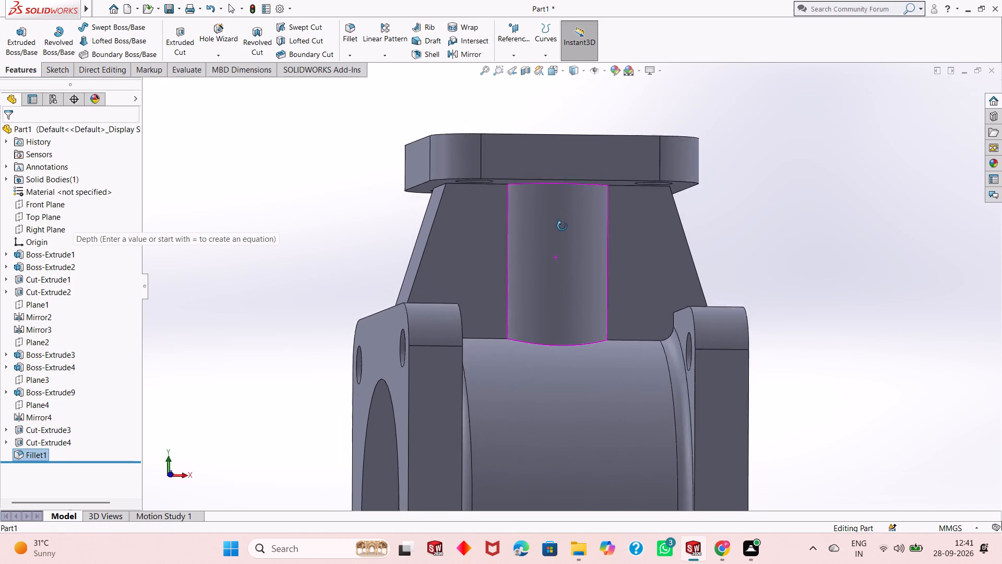
pyautogui.moveTo(562, 226); pyautogui.dragTo(558, 243, button='middle')
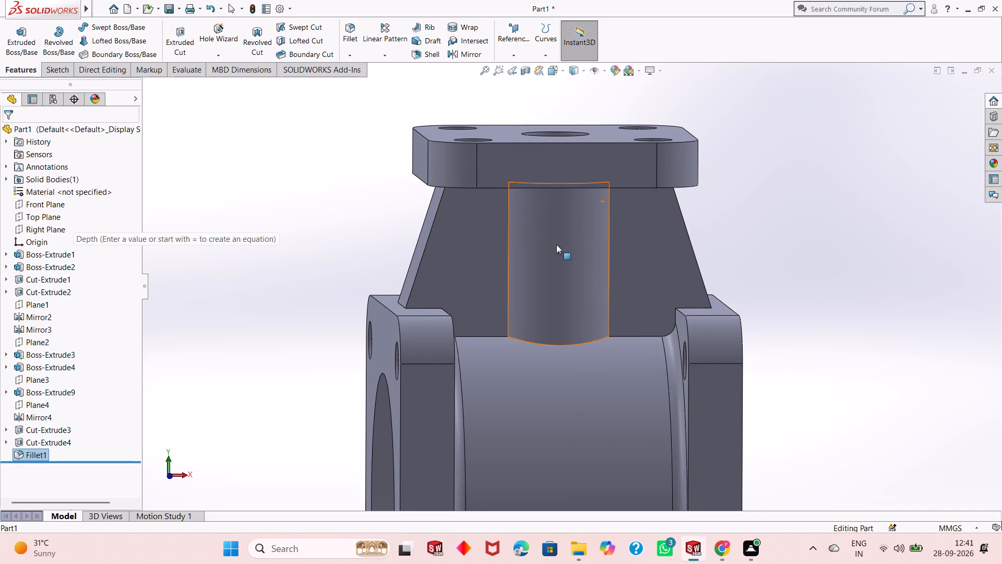
pyautogui.moveTo(556, 244); pyautogui.dragTo(556, 245, button='middle')
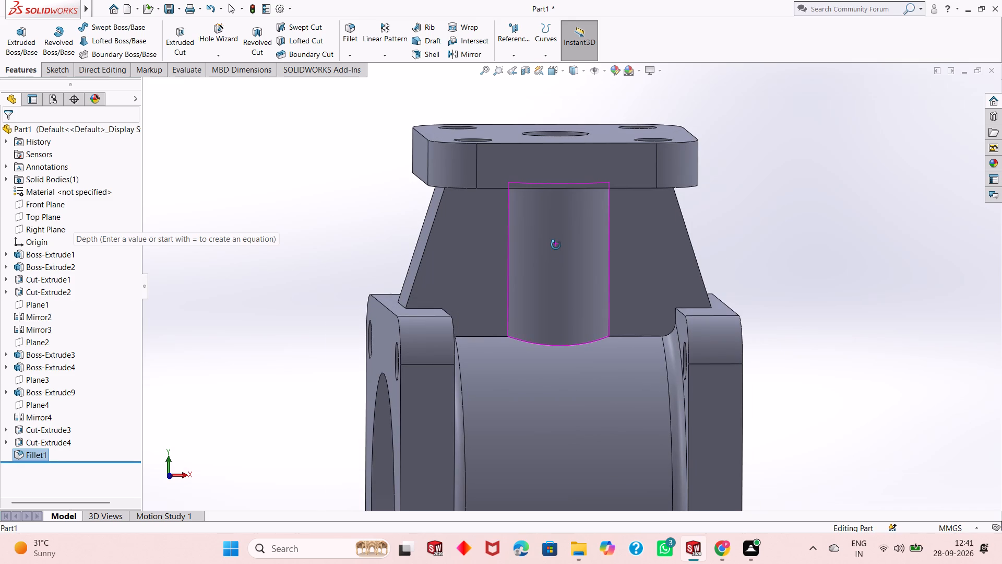
# Fillet the outer perimeter edge of the top flange's underside with a 2 mm radius.
pyautogui.moveTo(556, 245); pyautogui.dragTo(570, 145, button='middle')
pyautogui.scroll(-1, 556, 245)
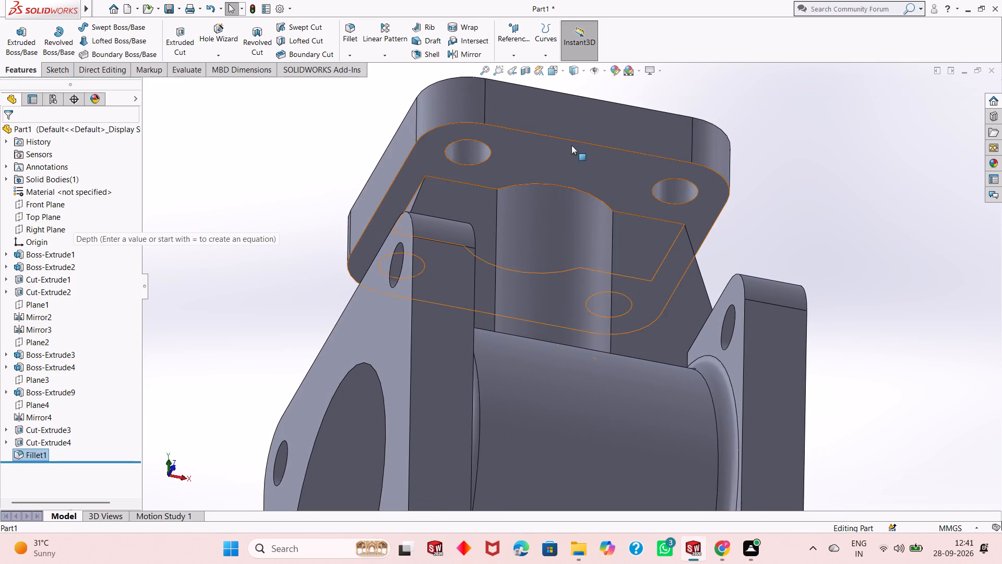
pyautogui.click(344, 28)
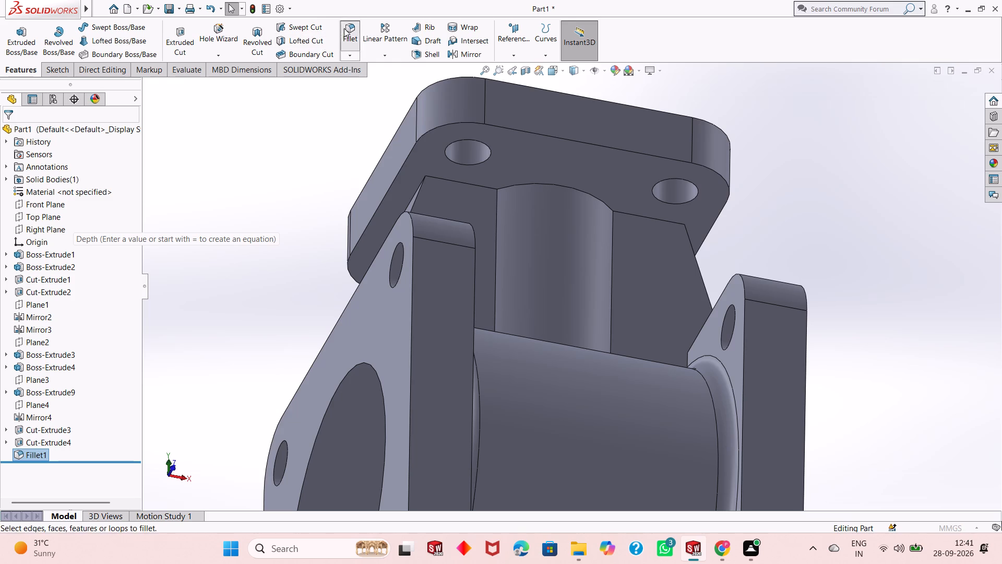
pyautogui.write('2.')
pyautogui.press('Return')
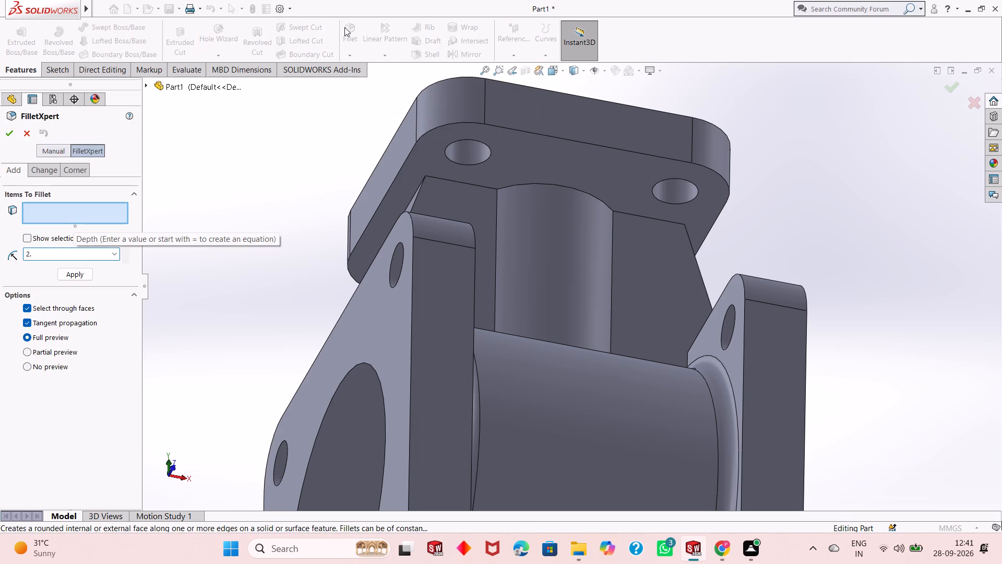
pyautogui.press('BackSpace')
pyautogui.press('Return')
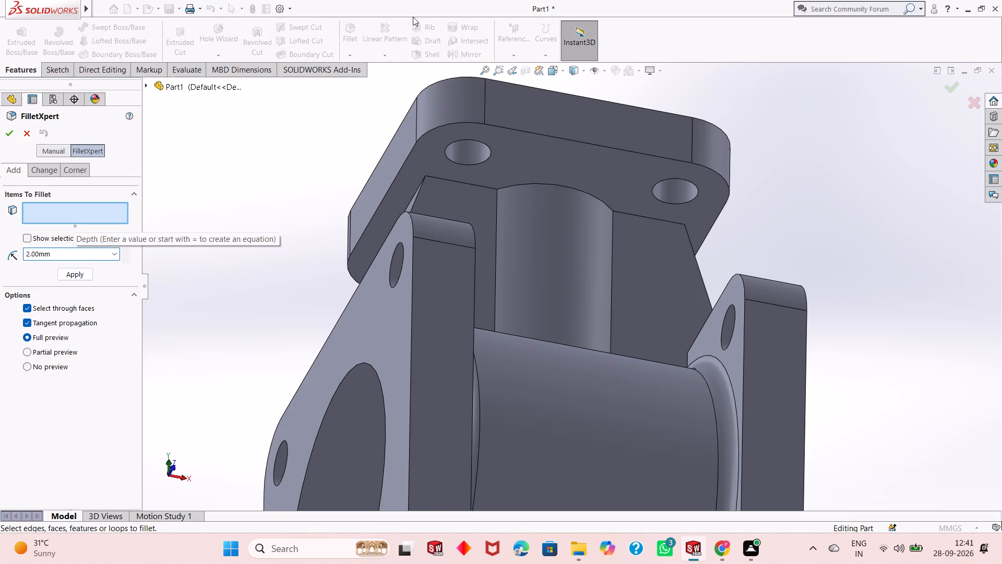
pyautogui.click(452, 122)
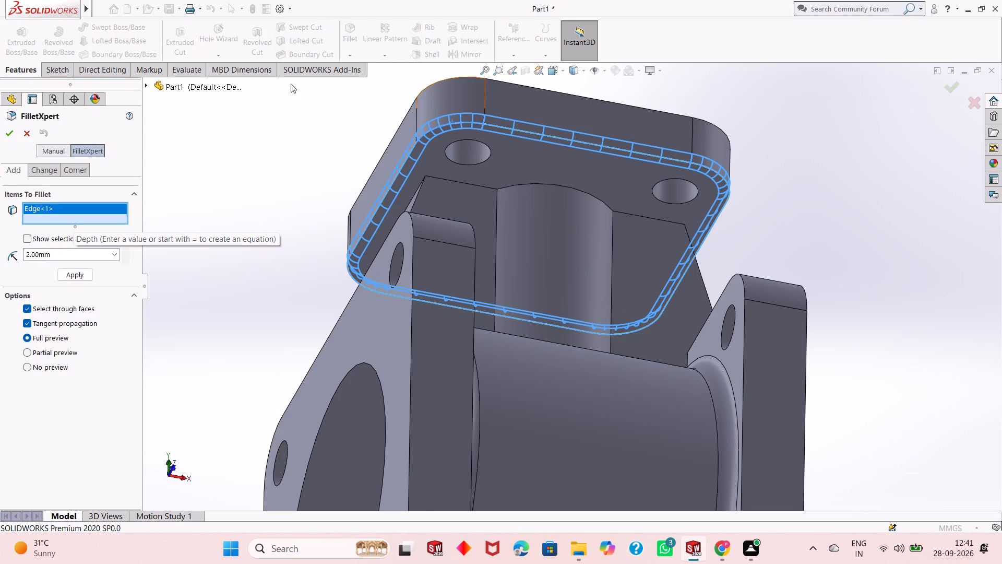
pyautogui.click(10, 138)
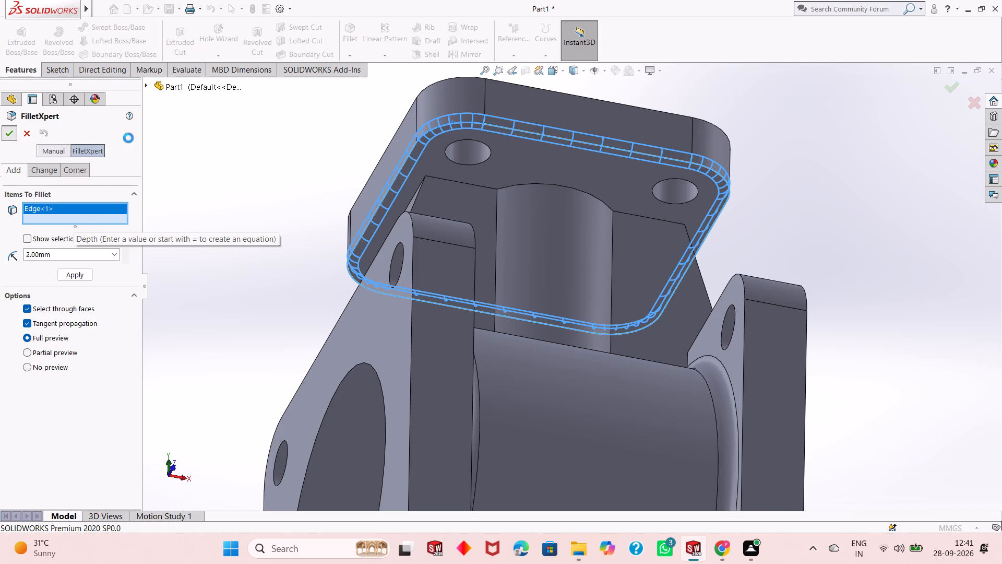
# Inspect the top flange's rounded lower edge, the column and ribs, and their junctions with the end flanges.
pyautogui.moveTo(407, 128); pyautogui.dragTo(398, 250, button='middle')
pyautogui.scroll(1, 404, 223)
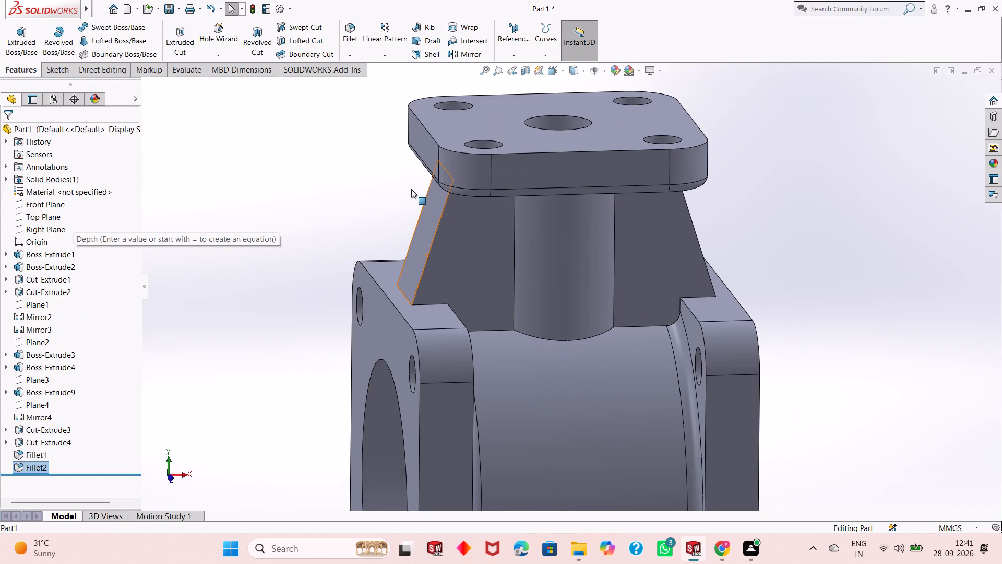
pyautogui.scroll(1, 514, 155)
pyautogui.scroll(-1, 525, 122)
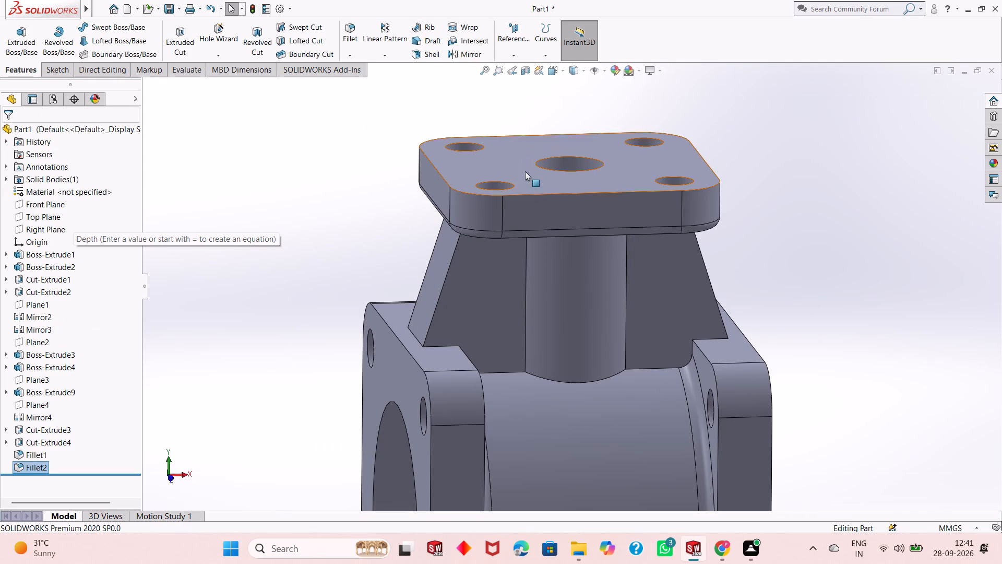
pyautogui.moveTo(538, 191); pyautogui.dragTo(545, 222, button='middle')
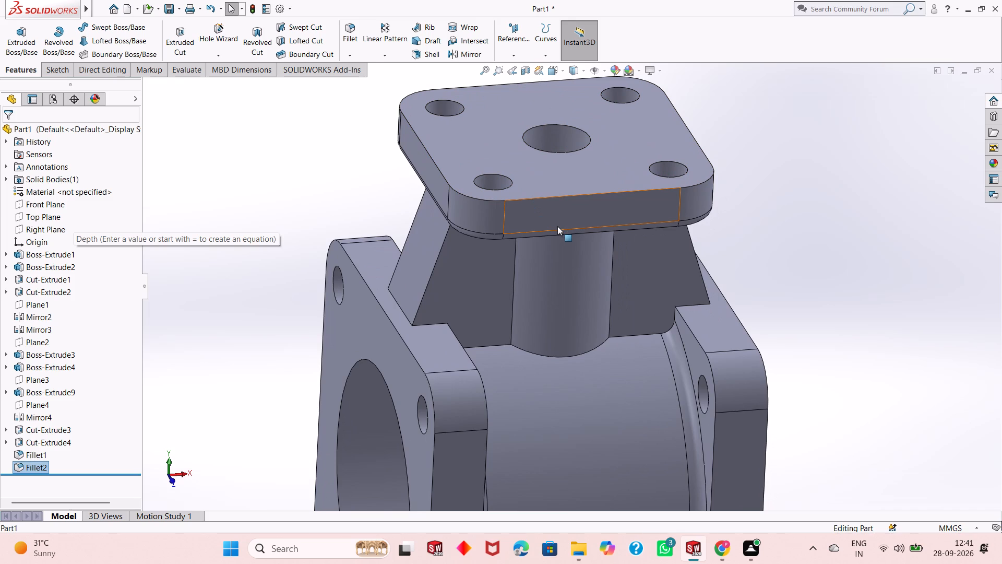
pyautogui.scroll(1, 558, 227)
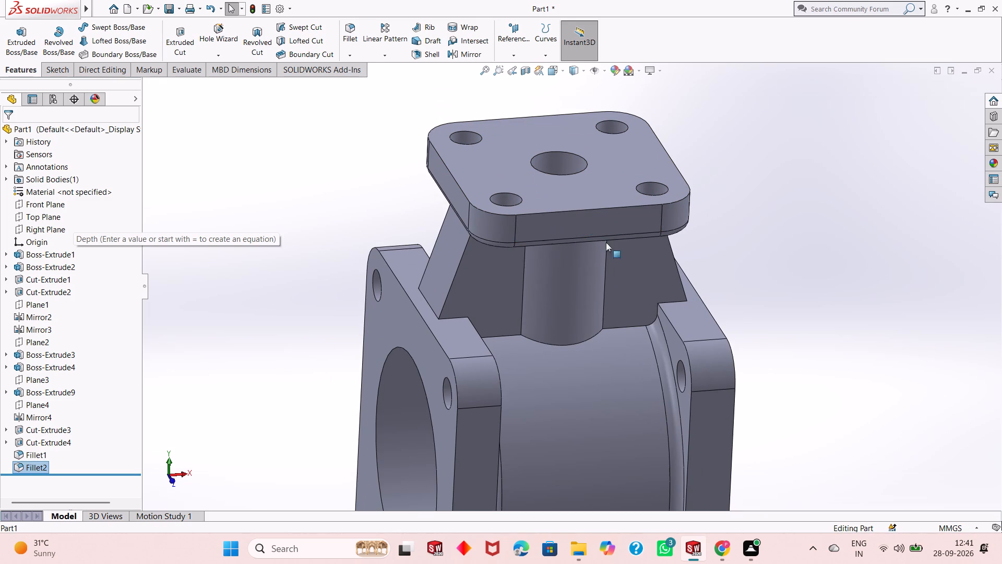
pyautogui.scroll(-1, 726, 260)
pyautogui.moveTo(726, 260); pyautogui.dragTo(766, 192, button='middle')
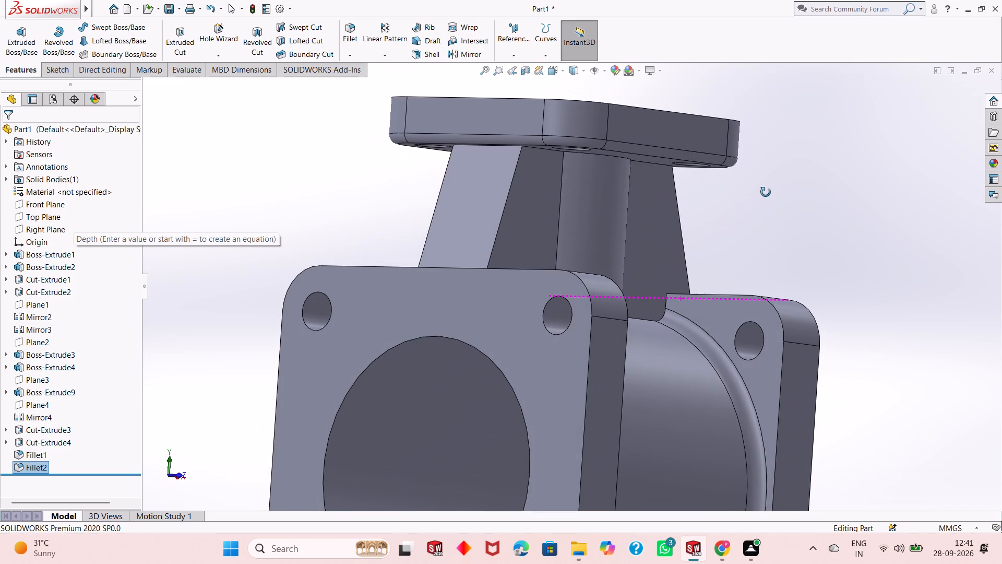
pyautogui.moveTo(766, 192); pyautogui.dragTo(762, 218, button='middle')
pyautogui.scroll(1, 670, 250)
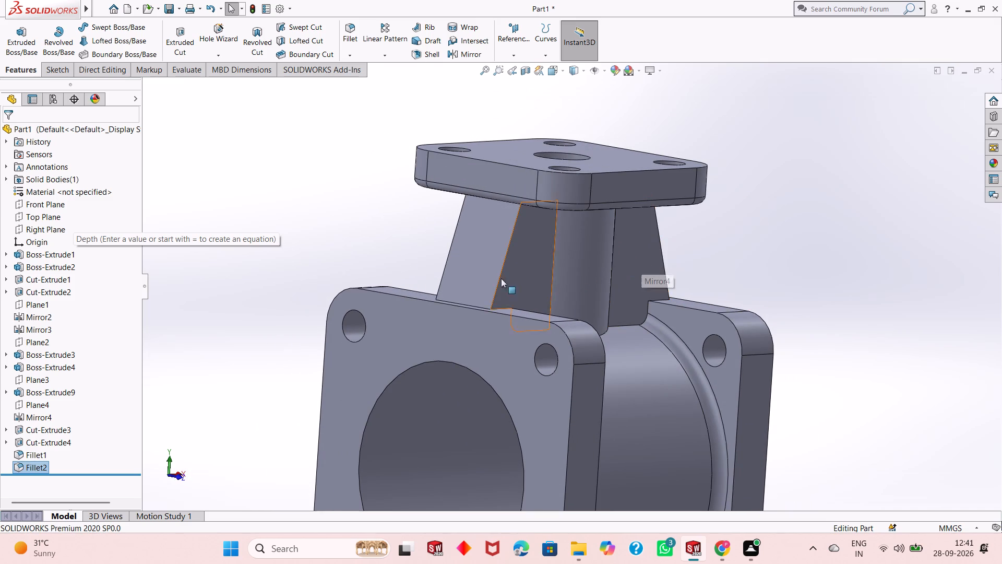
pyautogui.middleClick(473, 292)
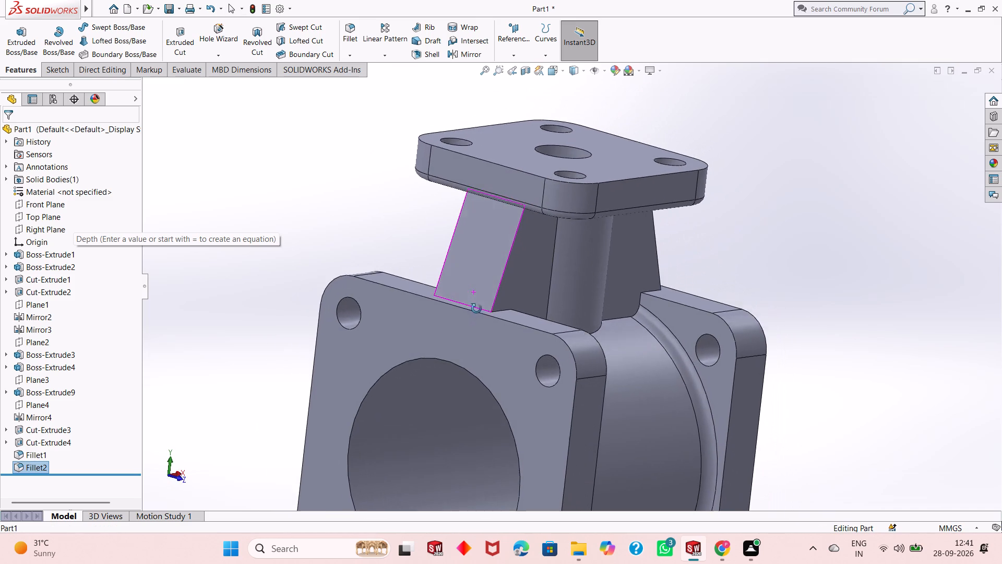
pyautogui.scroll(2, 472, 296)
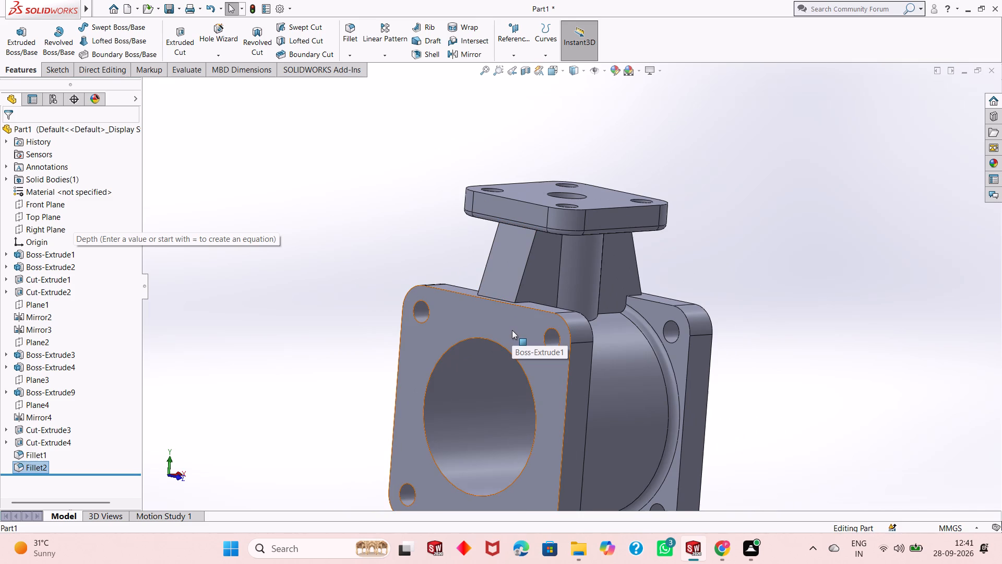
pyautogui.scroll(-1, 515, 330)
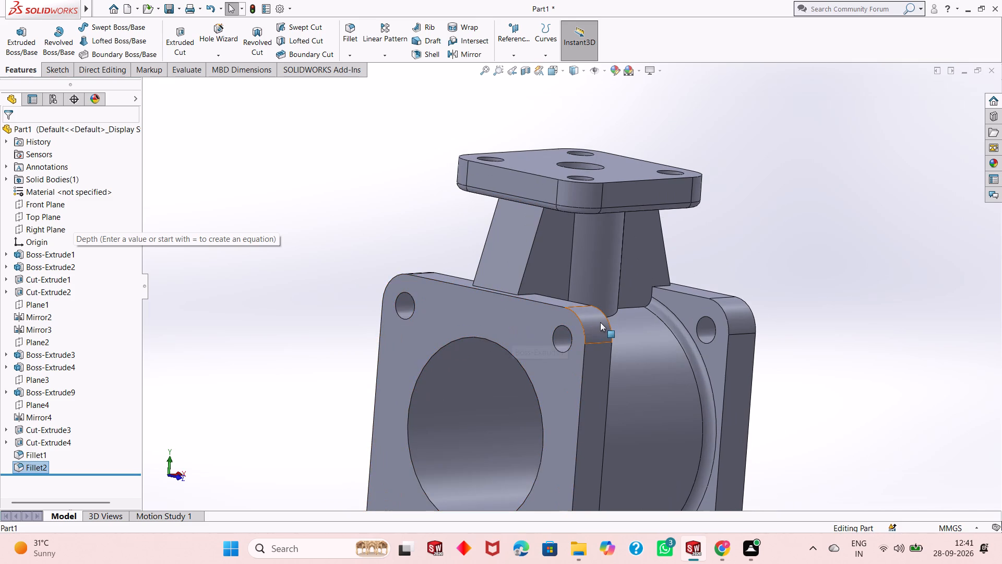
# Edit the sketch of the column beneath the top flange and set its circle's diameter to 32 mm.
pyautogui.scroll(1, 600, 322)
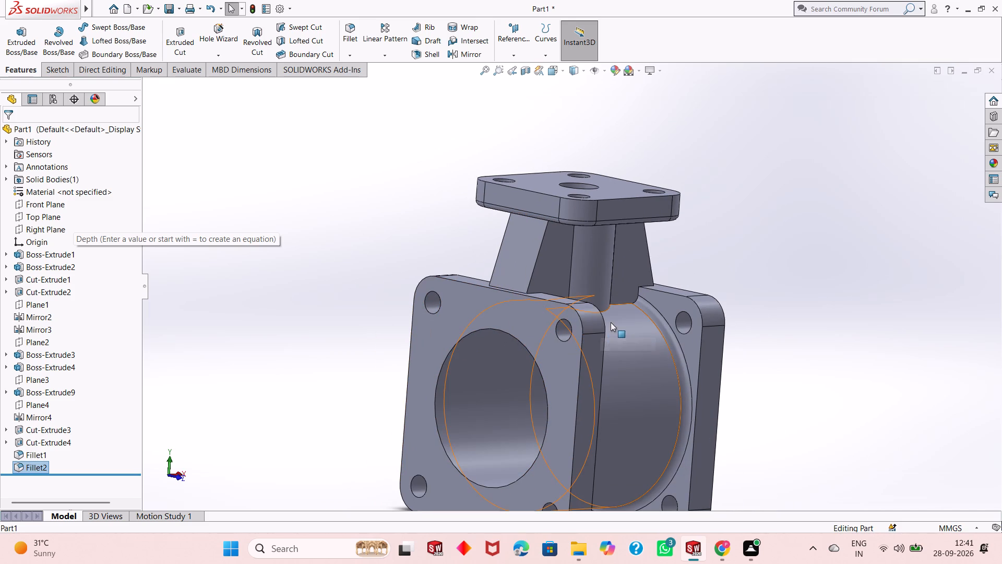
pyautogui.scroll(-1, 621, 331)
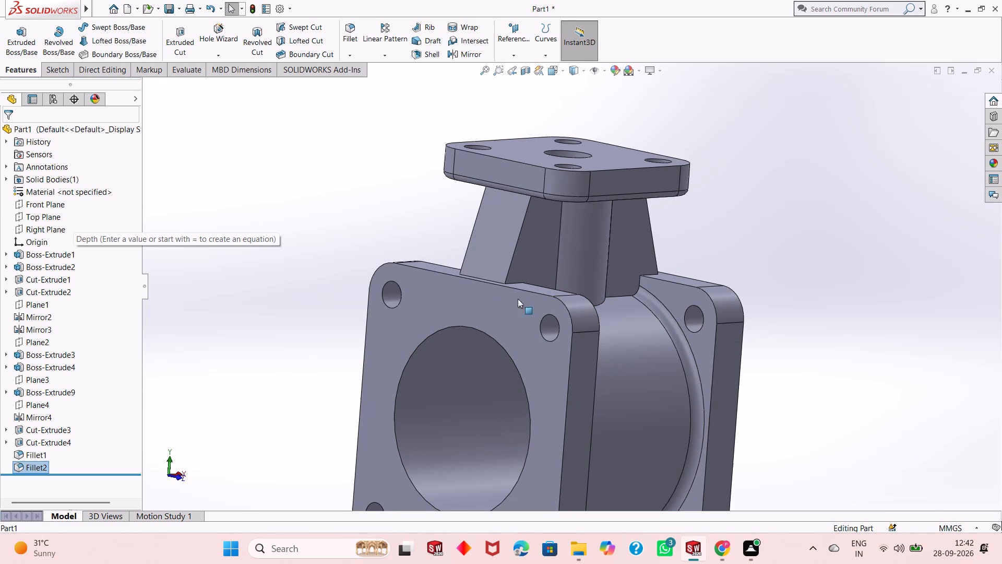
pyautogui.press('Escape')
pyautogui.press('Escape')
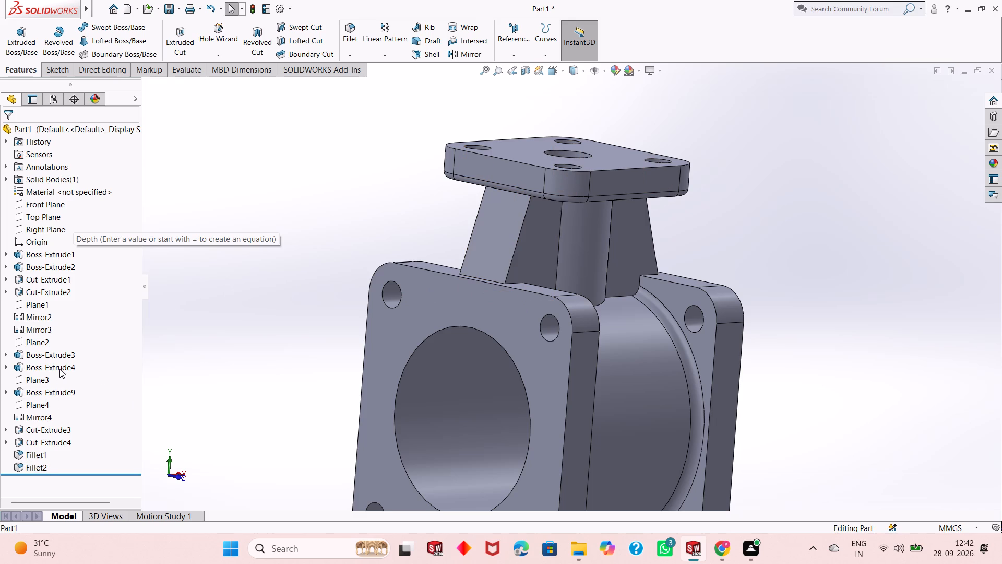
pyautogui.click(60, 369)
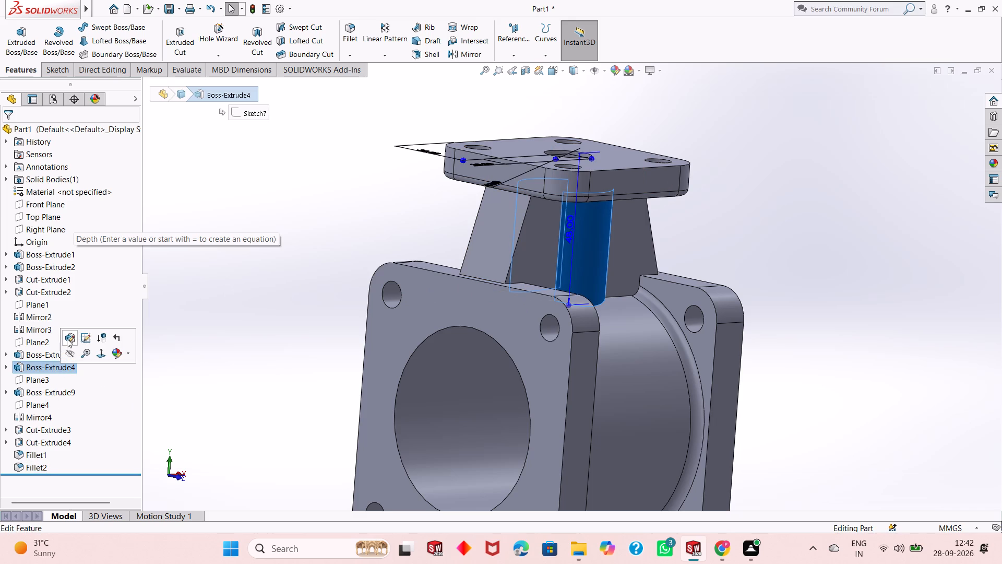
pyautogui.click(84, 337)
pyautogui.moveTo(367, 335); pyautogui.dragTo(346, 359, button='middle')
pyautogui.scroll(-1, 347, 358)
pyautogui.moveTo(346, 359); pyautogui.dragTo(339, 384, button='middle')
pyautogui.doubleClick(373, 274)
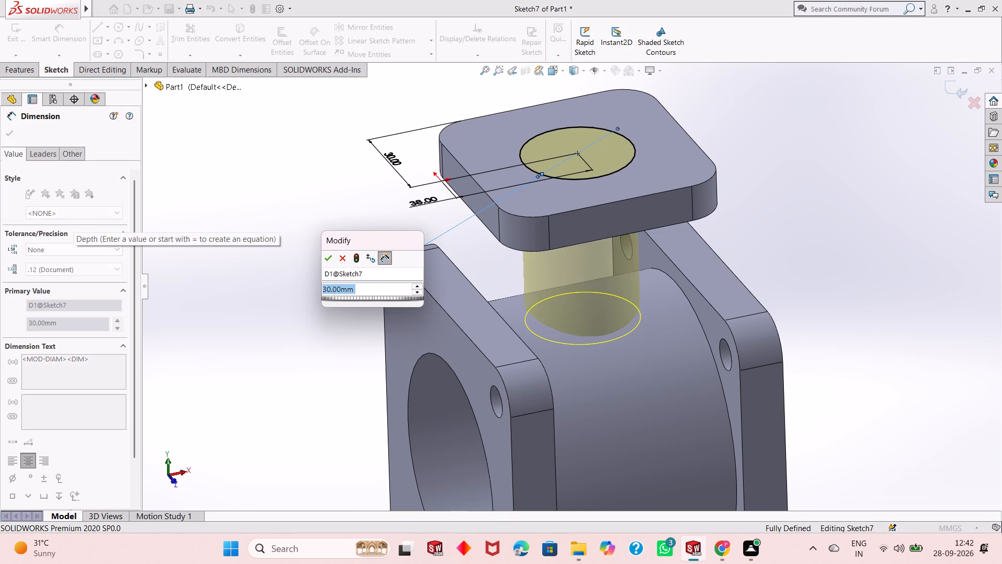
pyautogui.write('32')
pyautogui.press('Return')
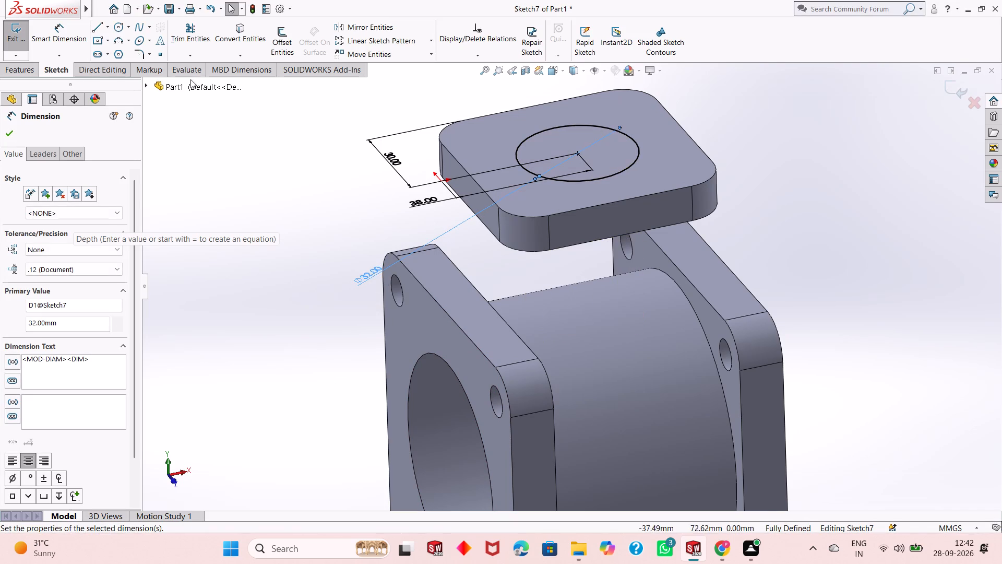
pyautogui.click(5, 139)
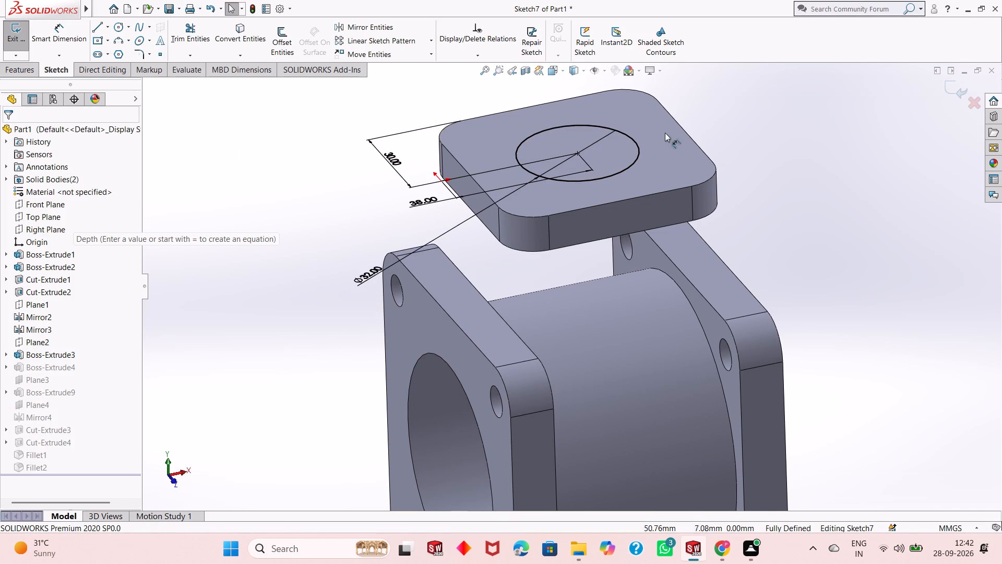
pyautogui.click(949, 91)
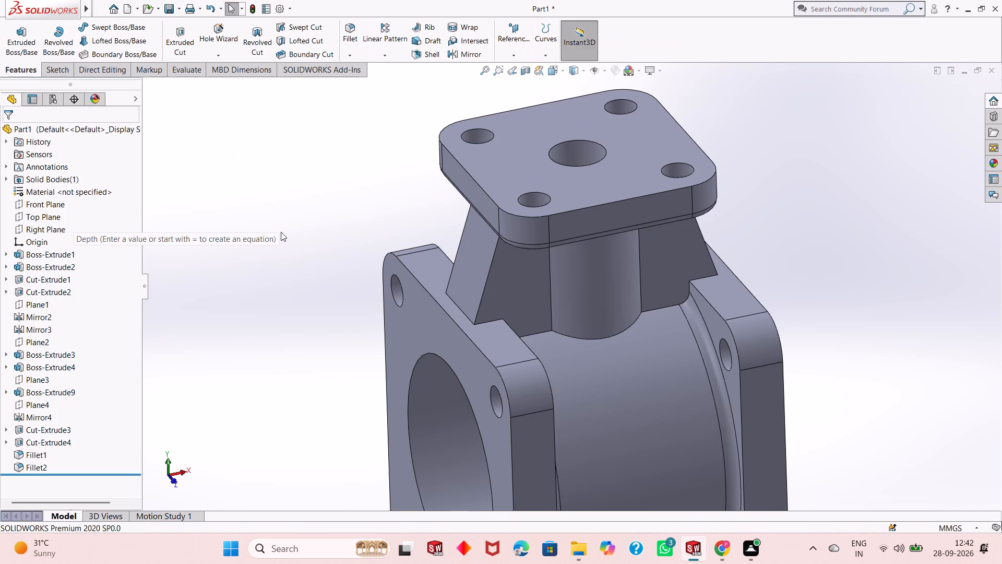
# Examine the resized column where it meets the side ribs, the top flange and the cylinder.
pyautogui.moveTo(261, 297); pyautogui.dragTo(267, 272, button='middle')
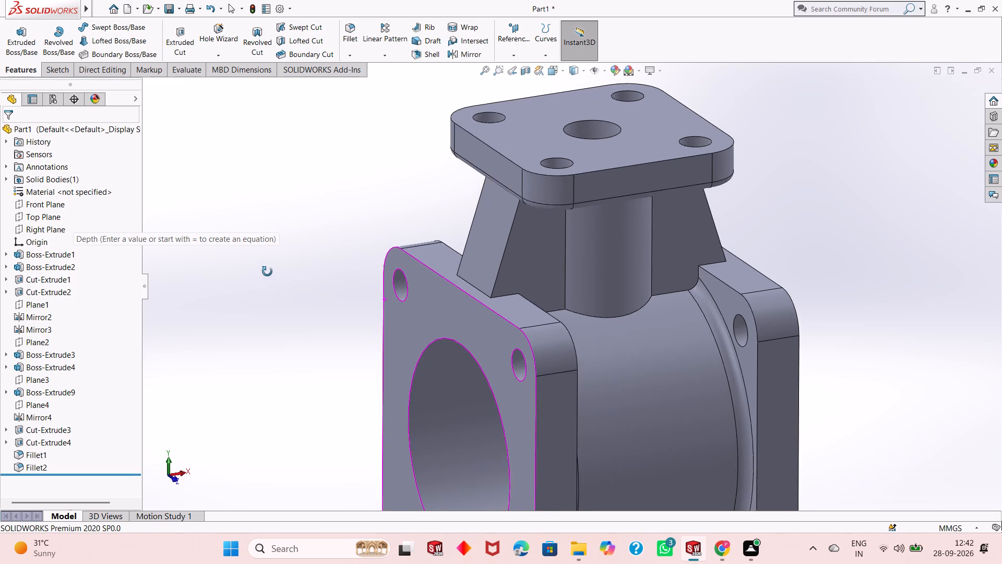
pyautogui.moveTo(267, 272); pyautogui.dragTo(245, 273, button='middle')
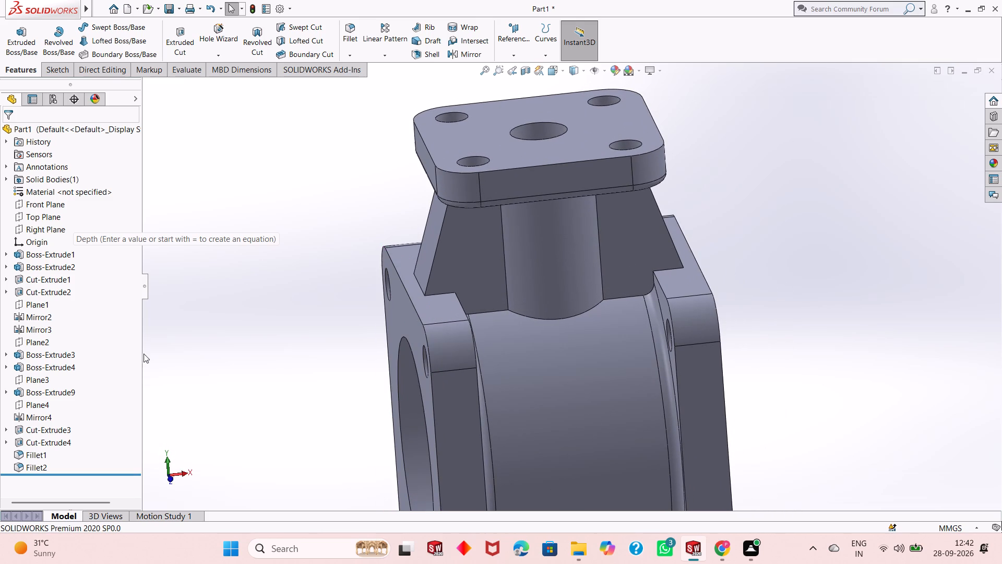
pyautogui.click(251, 325)
pyautogui.scroll(-1, 567, 398)
pyautogui.moveTo(579, 384); pyautogui.dragTo(579, 384, button='middle')
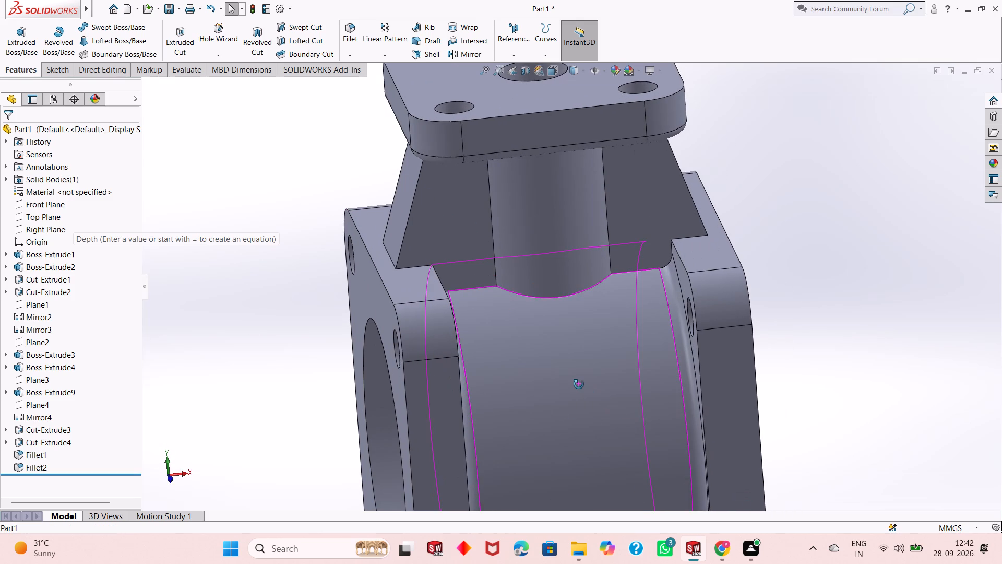
pyautogui.moveTo(579, 384); pyautogui.dragTo(586, 382, button='middle')
pyautogui.scroll(1, 587, 380)
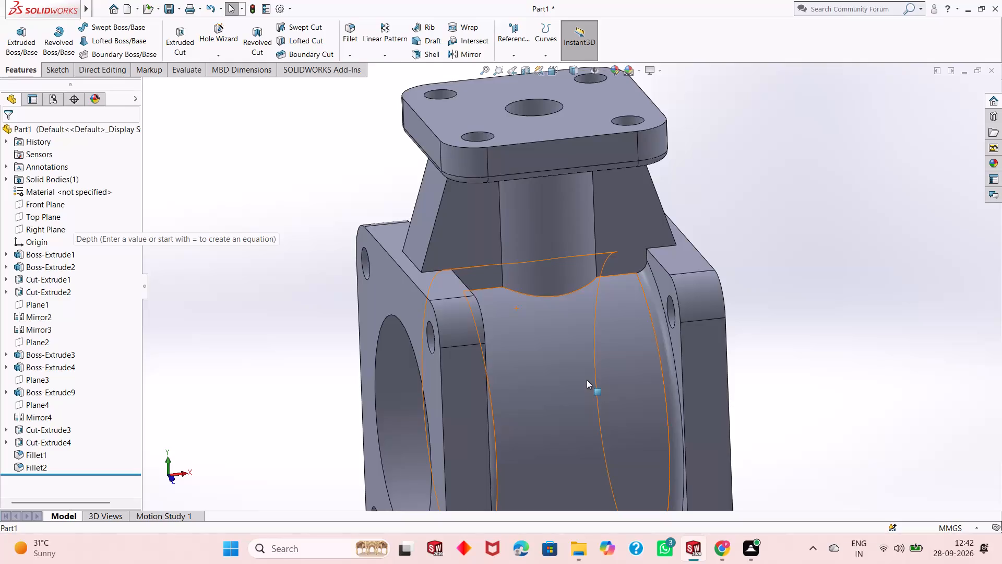
pyautogui.scroll(1, 587, 380)
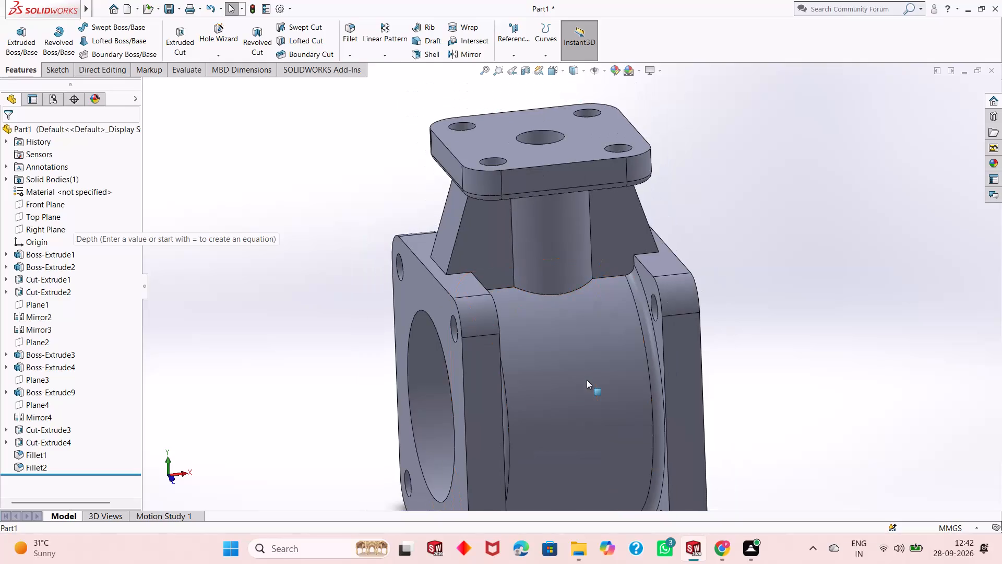
pyautogui.scroll(1, 587, 380)
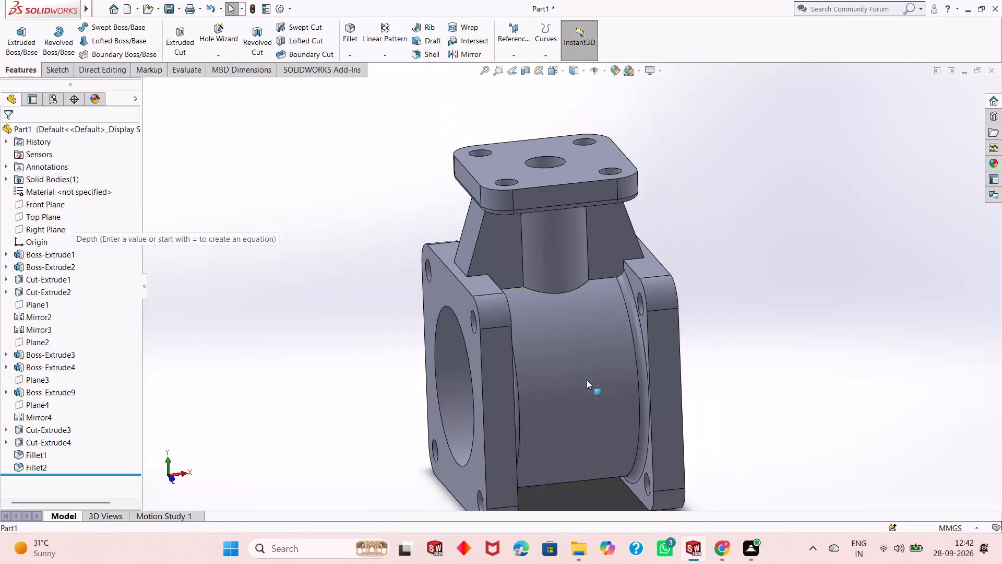
# Section the part parallel to the Right Plane at a 38 mm offset, examine the column bore and cylinder wall, and close the section.
pyautogui.click(529, 72)
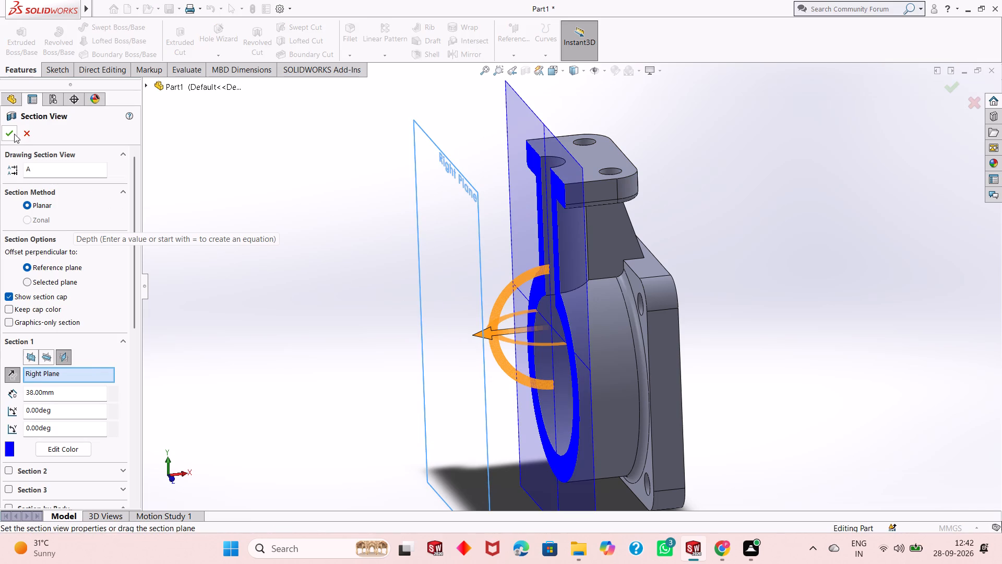
pyautogui.click(11, 134)
pyautogui.moveTo(377, 322); pyautogui.dragTo(411, 305, button='middle')
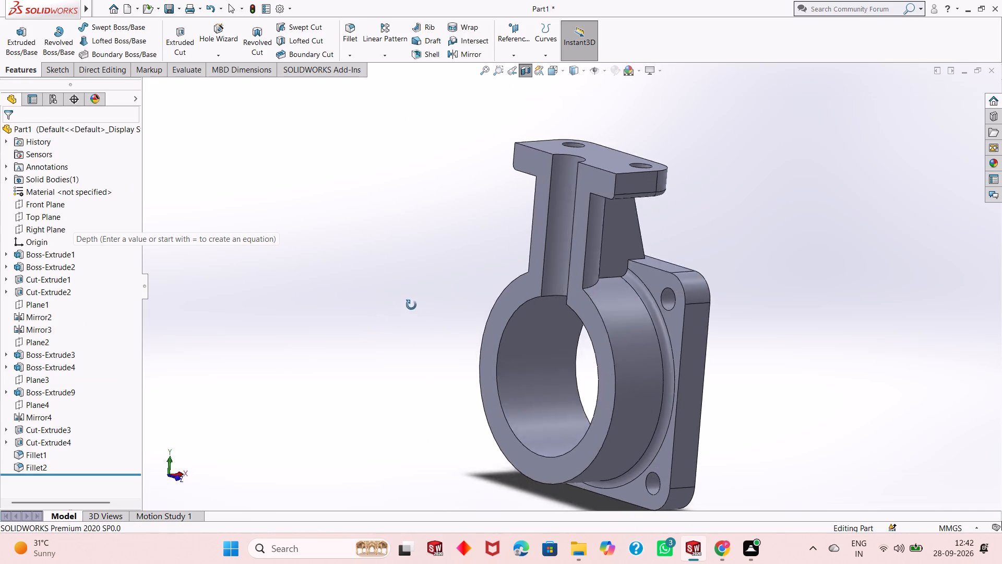
pyautogui.moveTo(411, 305); pyautogui.dragTo(471, 318, button='middle')
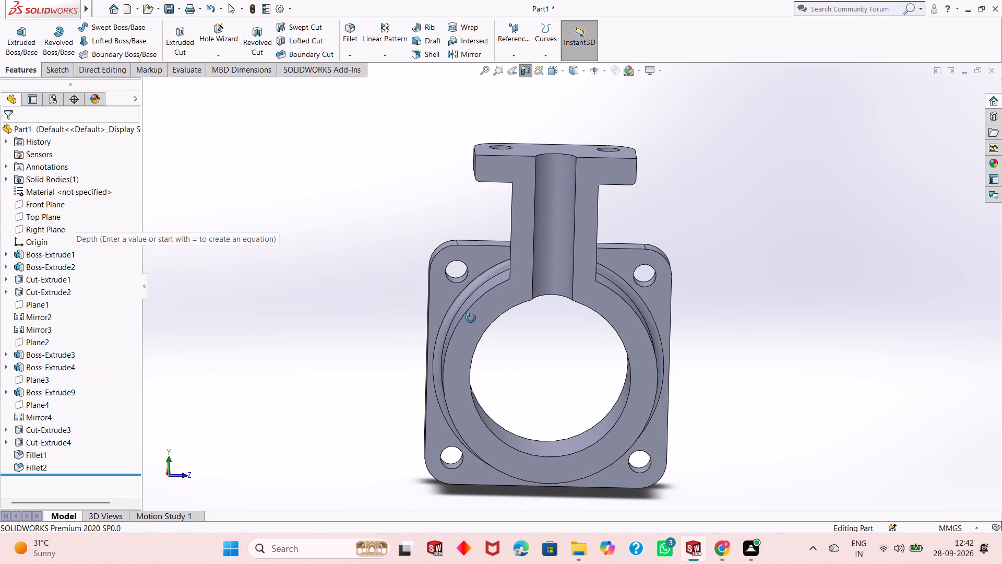
pyautogui.moveTo(471, 318); pyautogui.dragTo(468, 318, button='middle')
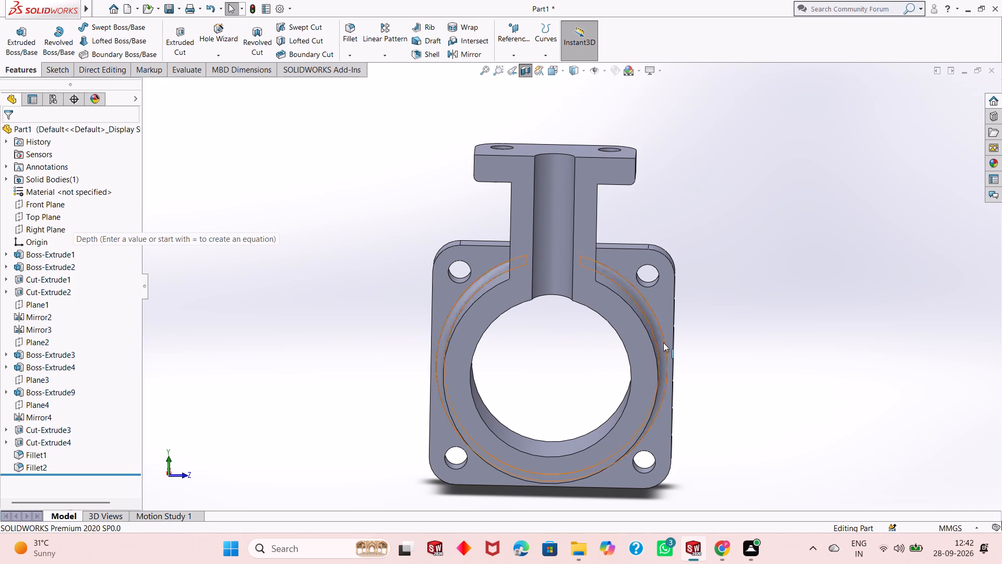
pyautogui.hotkey('ctrl', '8')
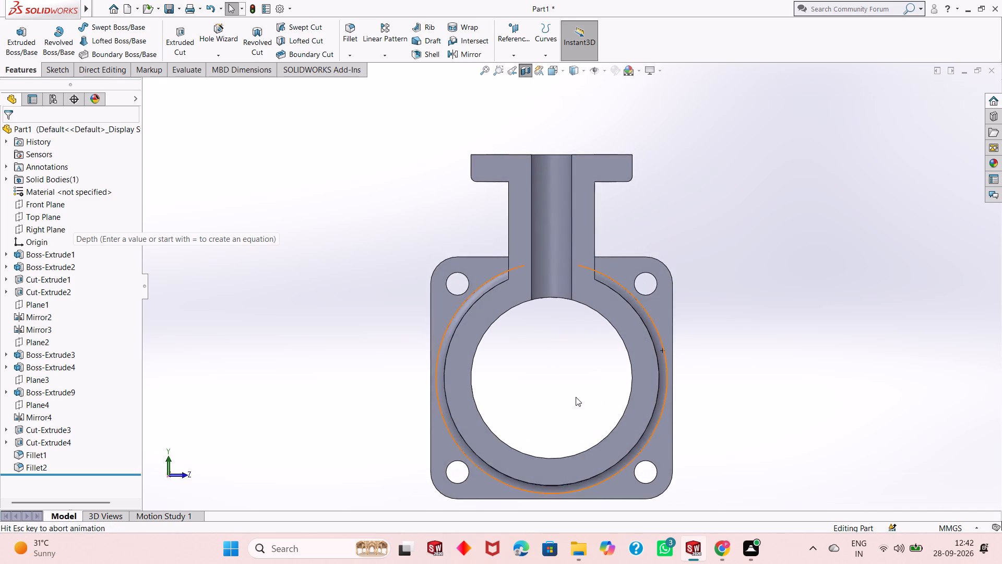
pyautogui.scroll(2, 548, 407)
pyautogui.scroll(-1, 554, 372)
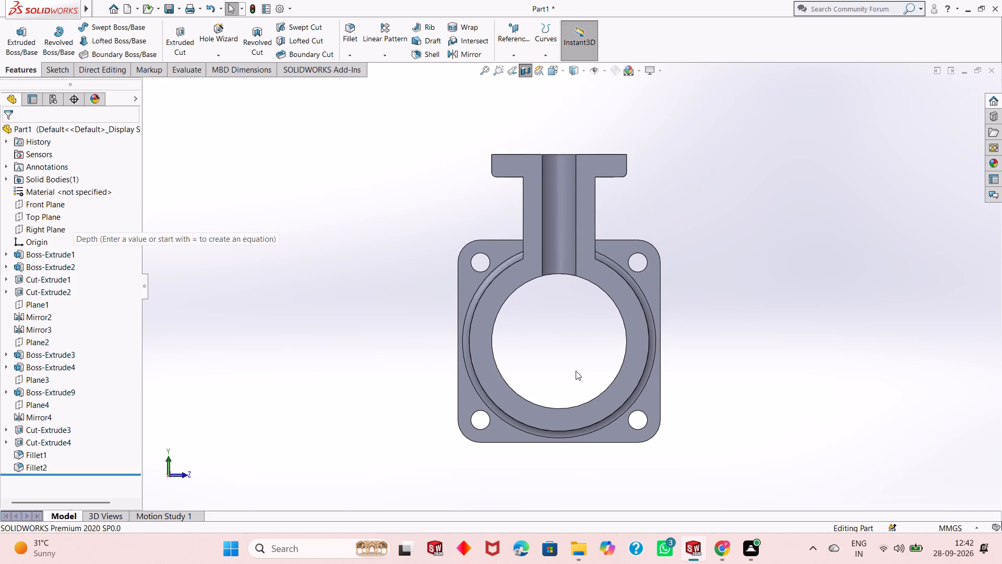
pyautogui.scroll(1, 568, 361)
pyautogui.scroll(-1, 567, 294)
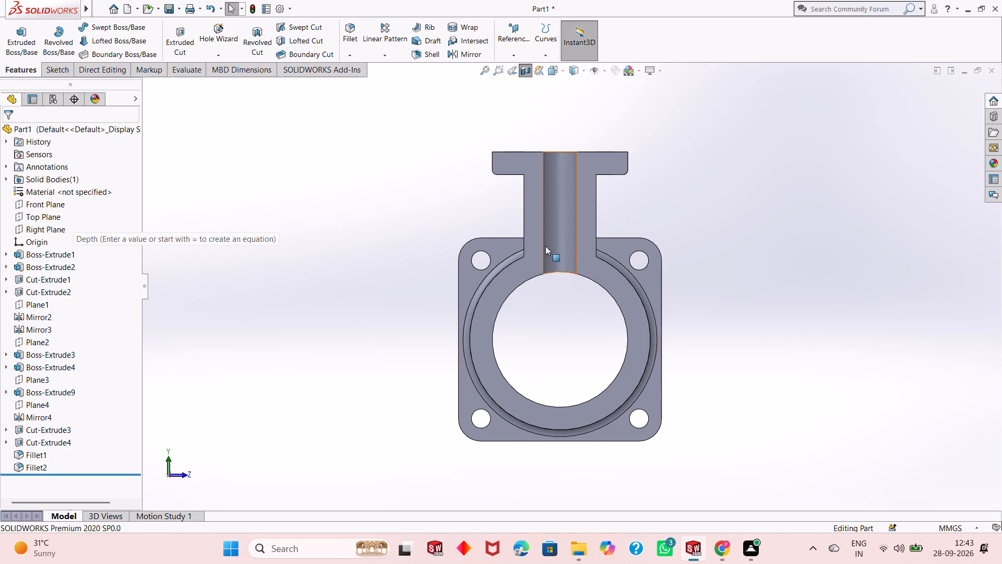
pyautogui.click(523, 73)
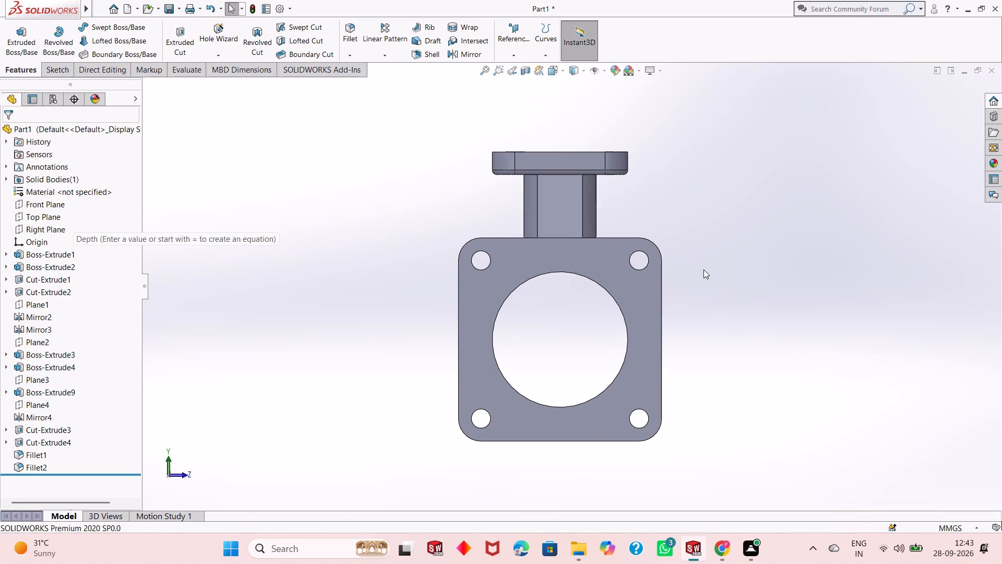
# Inspect the whole part from several sides, including both end flanges, the column with its ribs and the top flange.
pyautogui.moveTo(705, 275); pyautogui.dragTo(678, 285, button='middle')
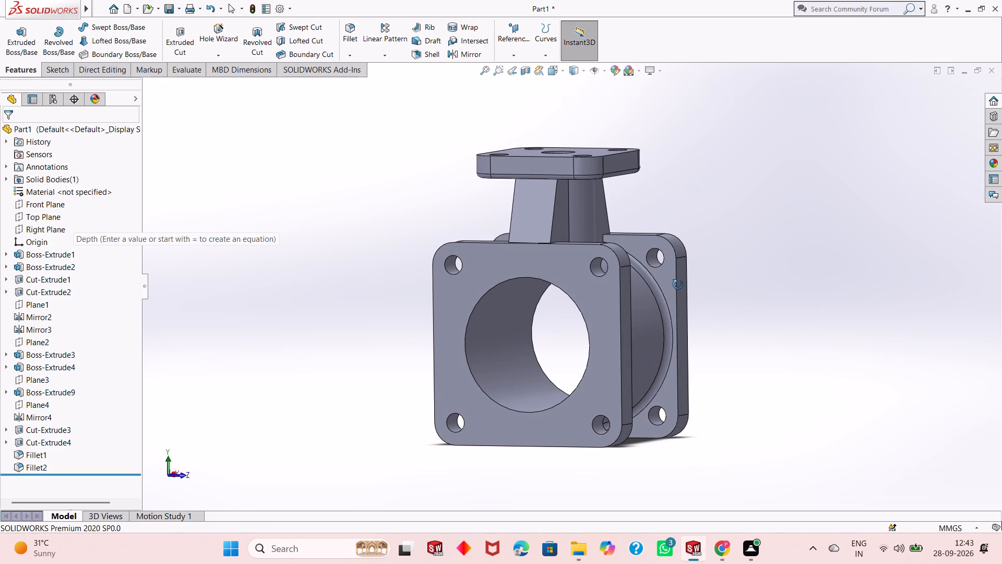
pyautogui.moveTo(678, 285); pyautogui.dragTo(663, 290, button='middle')
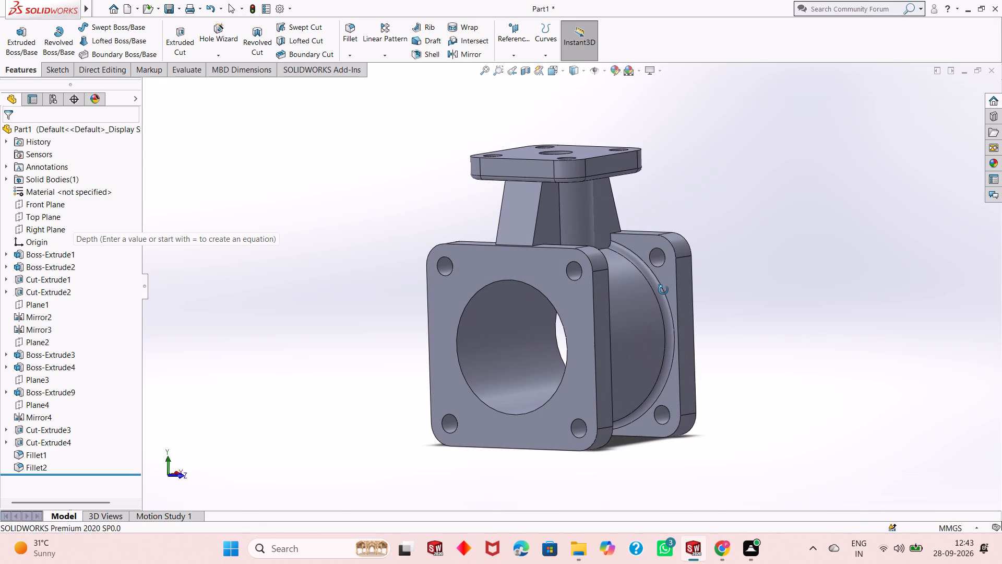
pyautogui.moveTo(663, 290); pyautogui.dragTo(661, 290, button='middle')
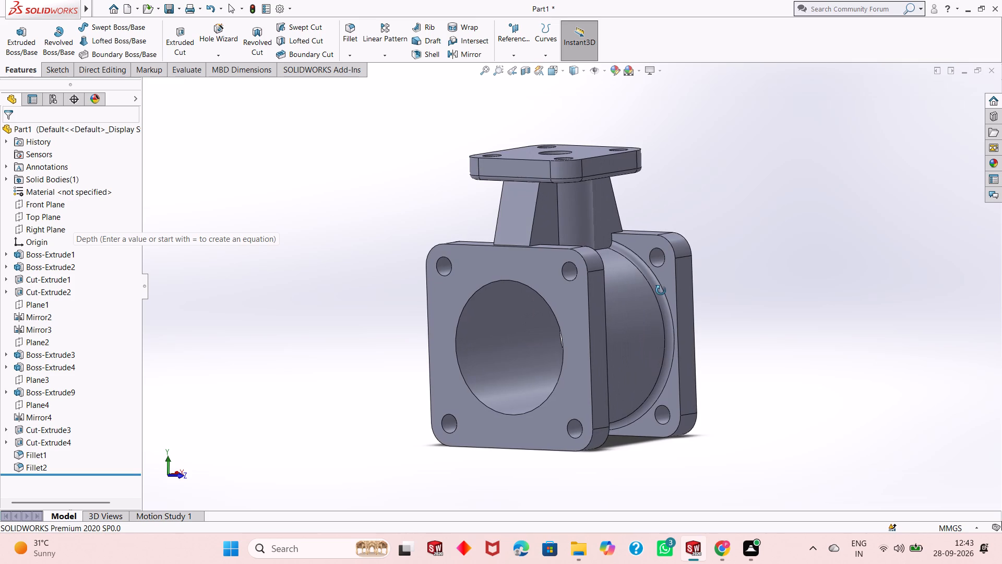
pyautogui.moveTo(661, 290); pyautogui.dragTo(645, 295, button='middle')
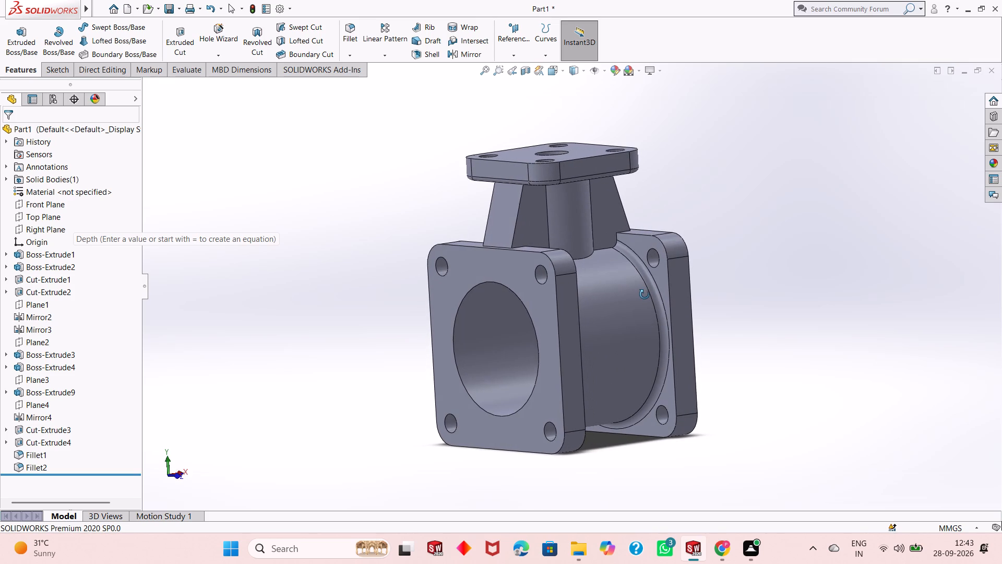
pyautogui.moveTo(645, 295); pyautogui.dragTo(637, 297, button='middle')
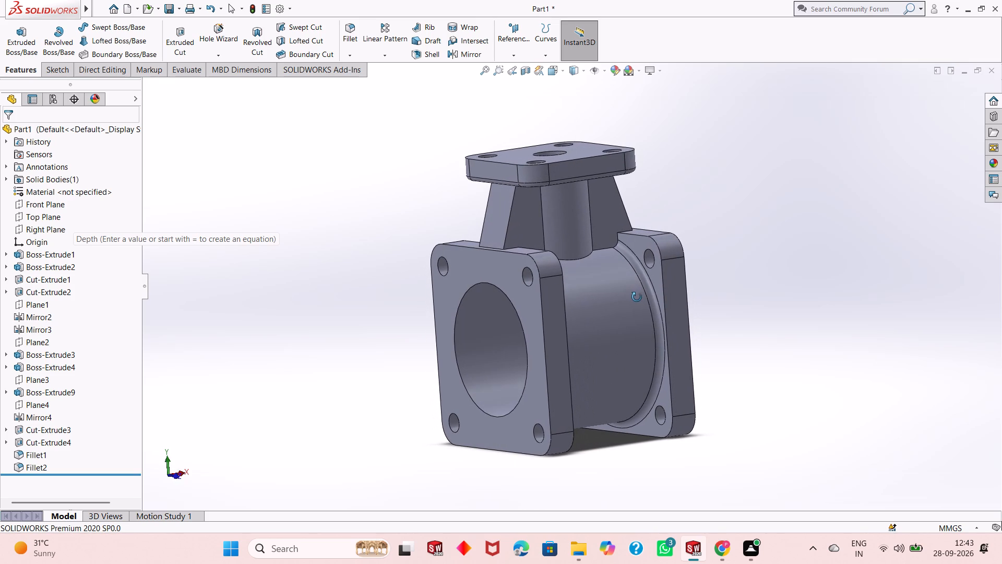
pyautogui.moveTo(637, 297); pyautogui.dragTo(621, 315, button='middle')
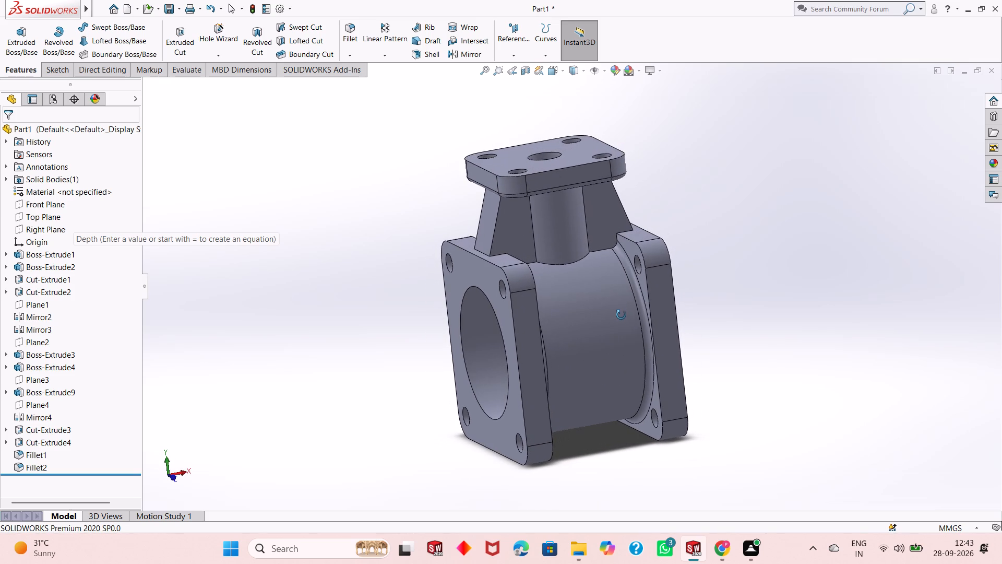
pyautogui.moveTo(621, 315); pyautogui.dragTo(672, 281, button='middle')
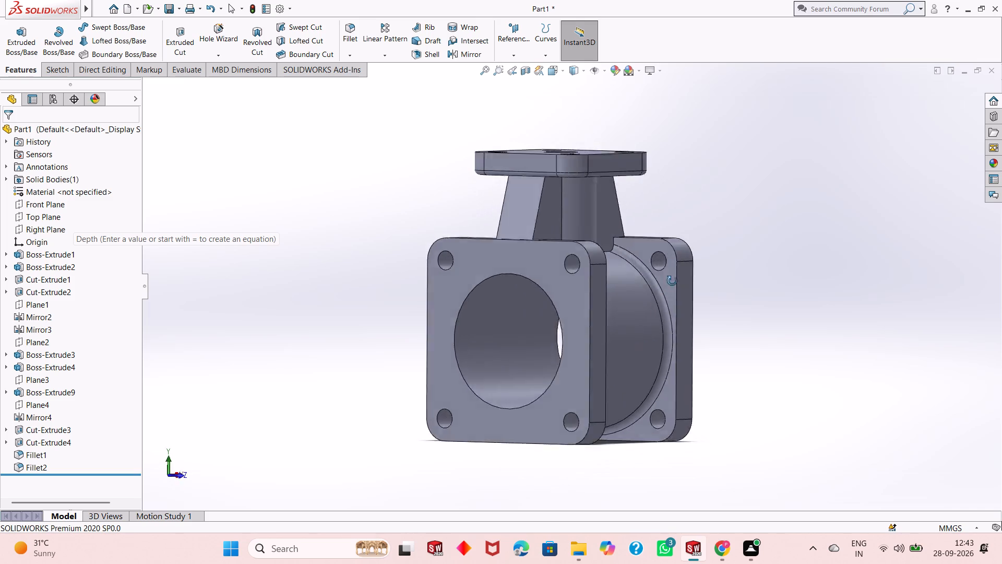
pyautogui.moveTo(672, 281); pyautogui.dragTo(519, 345, button='middle')
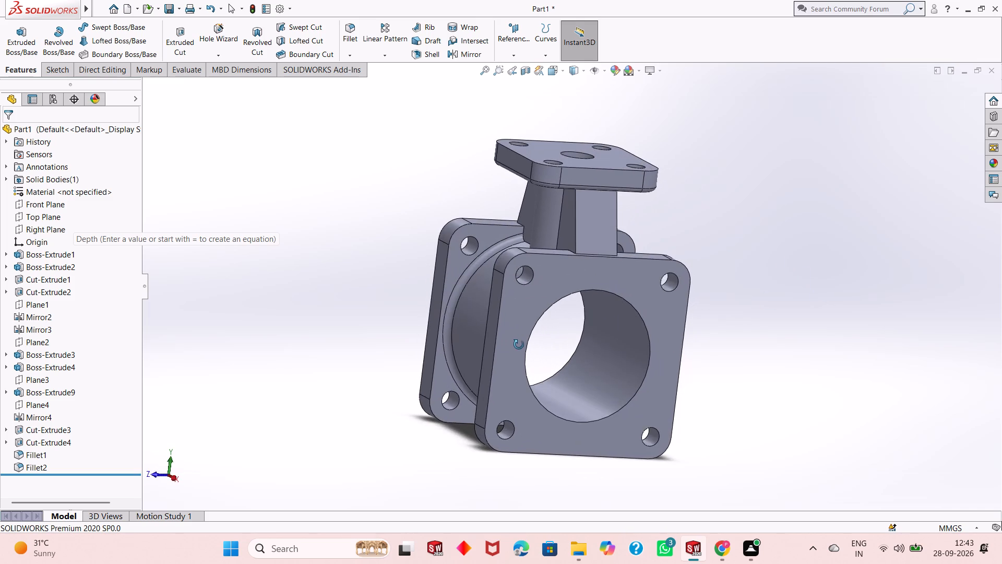
pyautogui.moveTo(519, 345); pyautogui.dragTo(624, 337, button='middle')
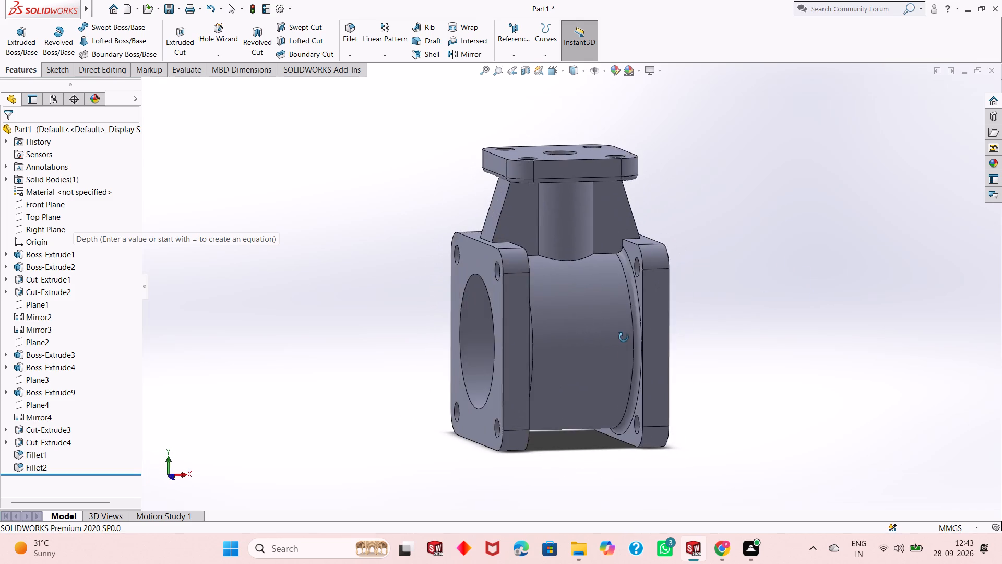
pyautogui.moveTo(624, 337); pyautogui.dragTo(638, 338, button='middle')
# Apply a bright yellow colour from the standard swatches to the whole part.
pyautogui.click(614, 66)
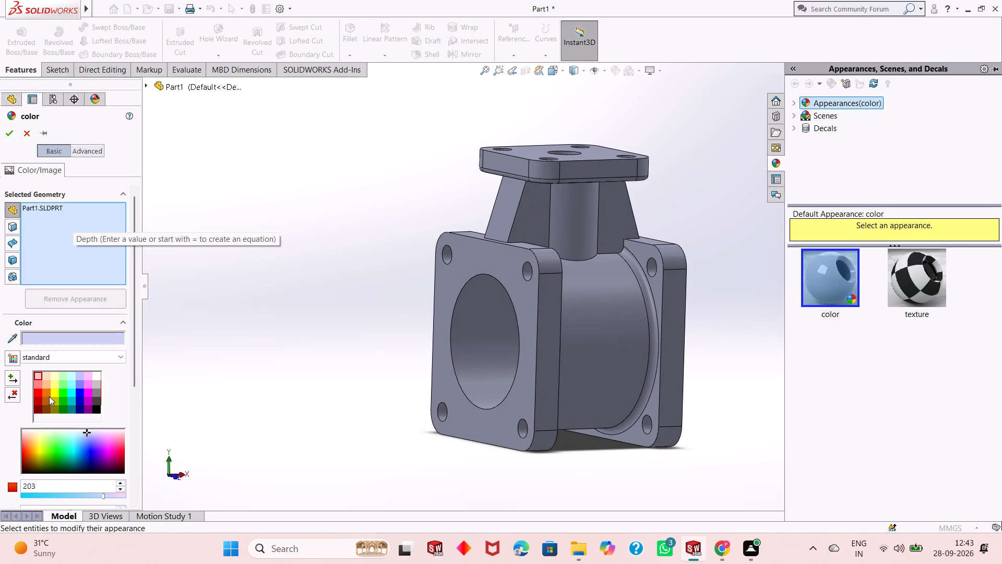
pyautogui.click(50, 395)
pyautogui.click(54, 385)
pyautogui.click(55, 395)
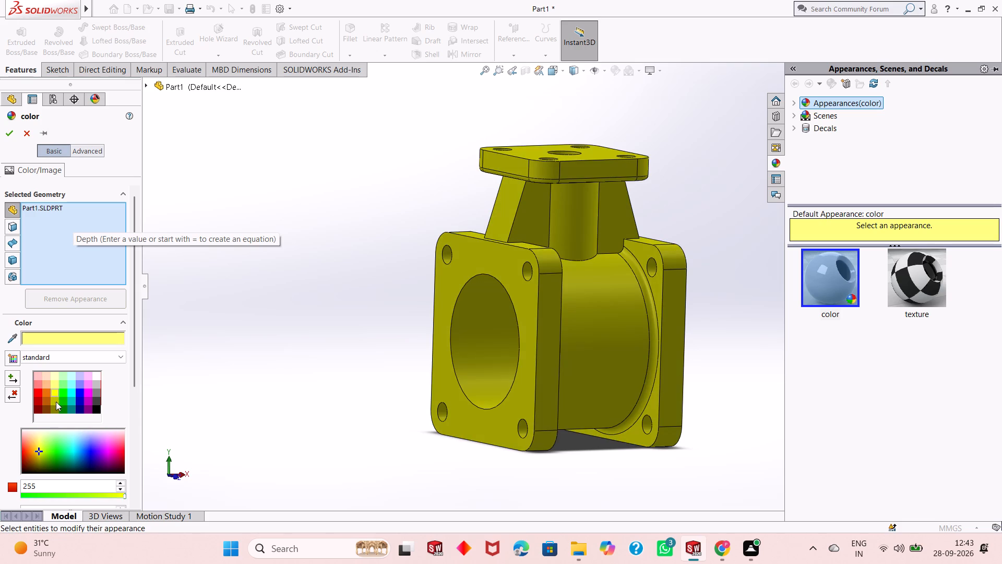
pyautogui.click(56, 412)
pyautogui.click(56, 404)
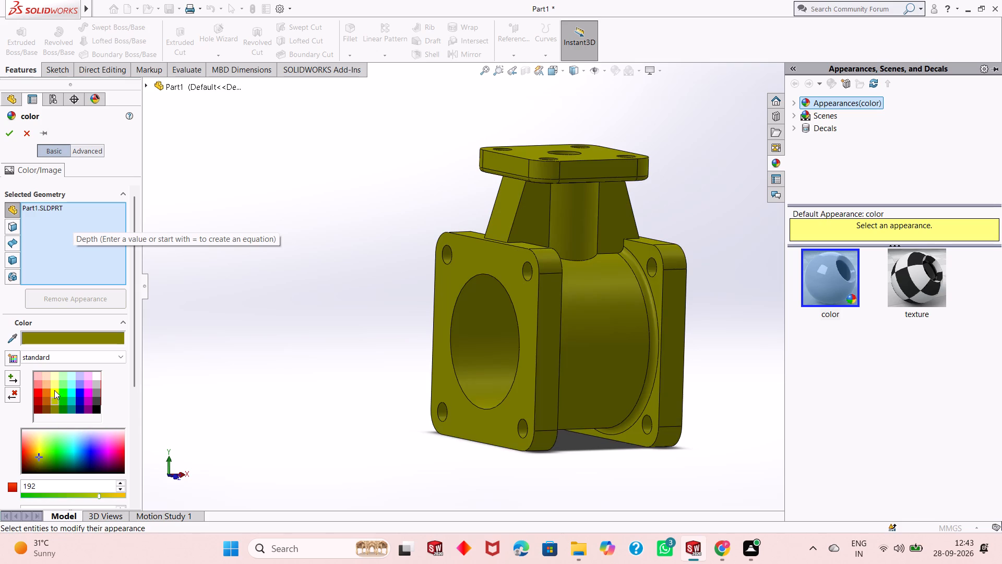
pyautogui.click(54, 390)
pyautogui.click(53, 380)
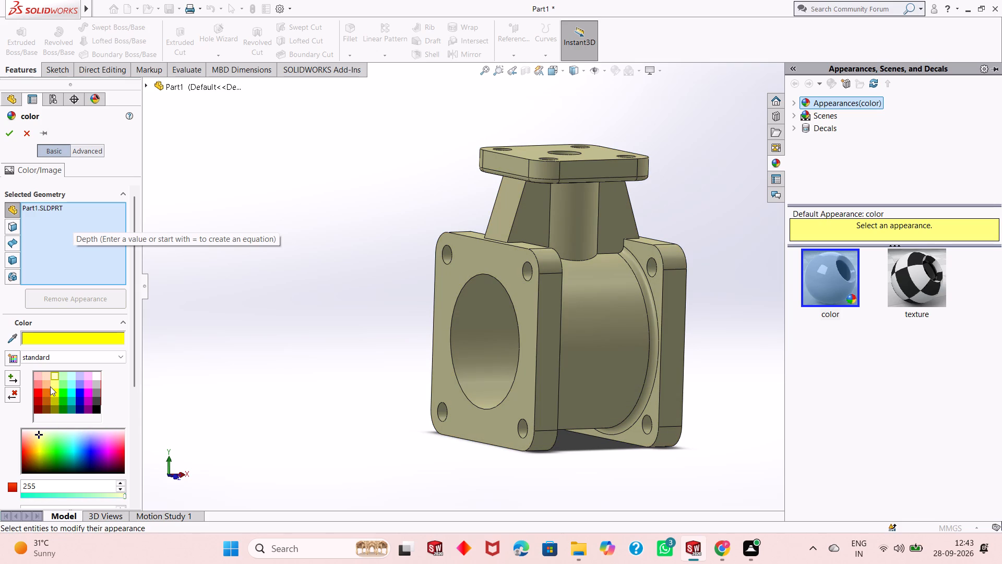
pyautogui.click(51, 386)
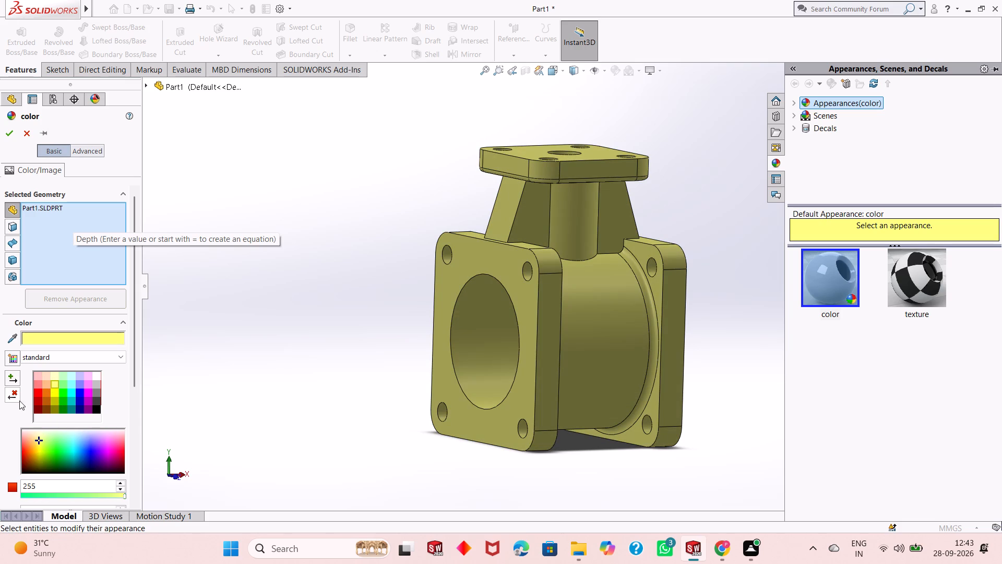
pyautogui.click(53, 392)
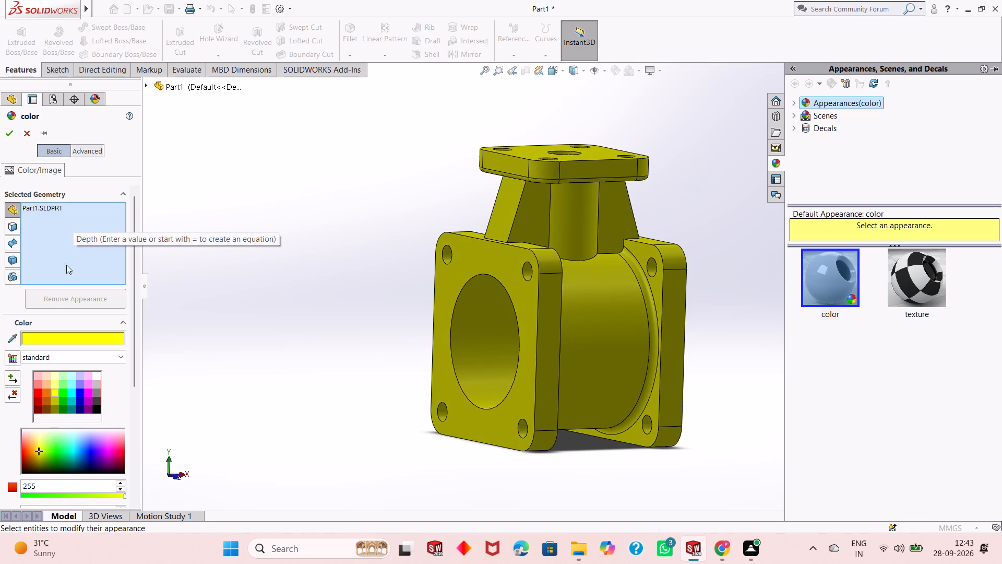
pyautogui.click(13, 133)
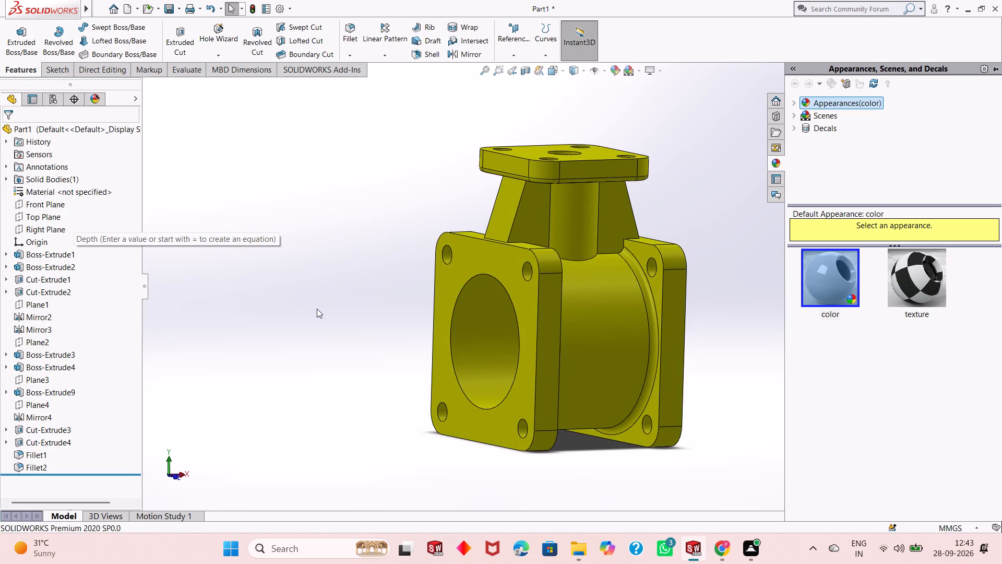
pyautogui.click(328, 320)
# Apply the polished aluminum metal appearance to the inner bore face of the cylinder.
pyautogui.moveTo(482, 358); pyautogui.dragTo(491, 422, button='middle')
pyautogui.scroll(1, 497, 391)
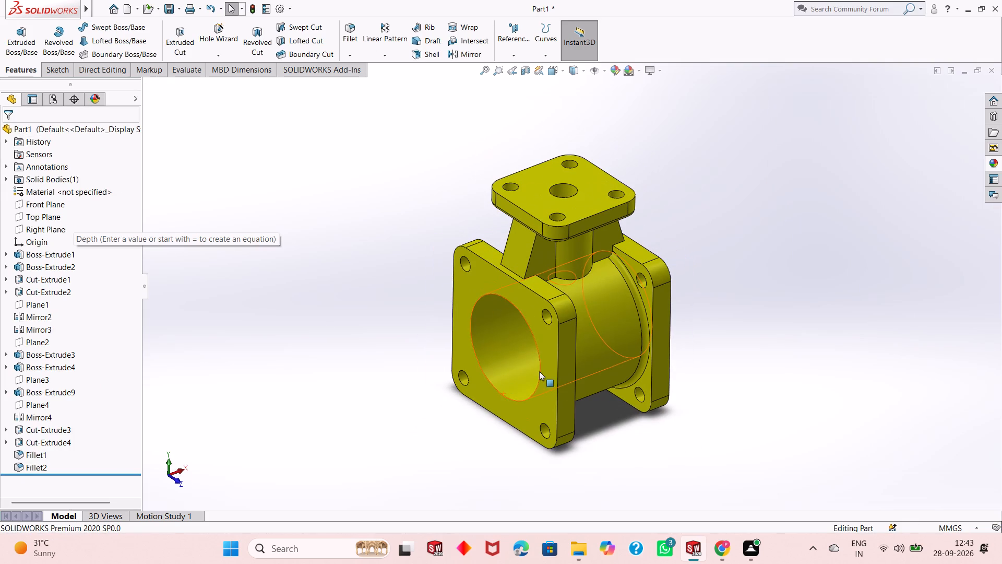
pyautogui.click(991, 163)
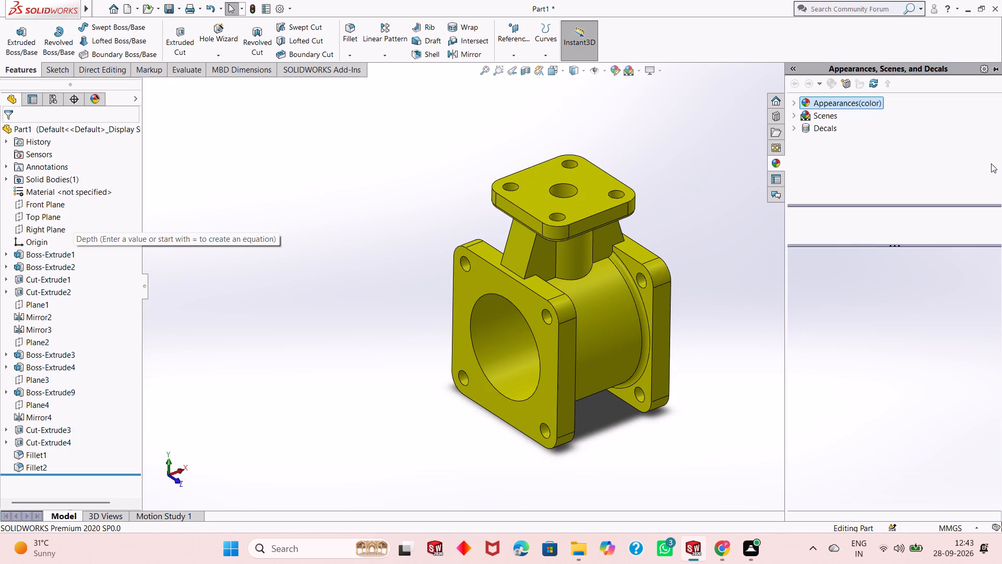
pyautogui.click(797, 104)
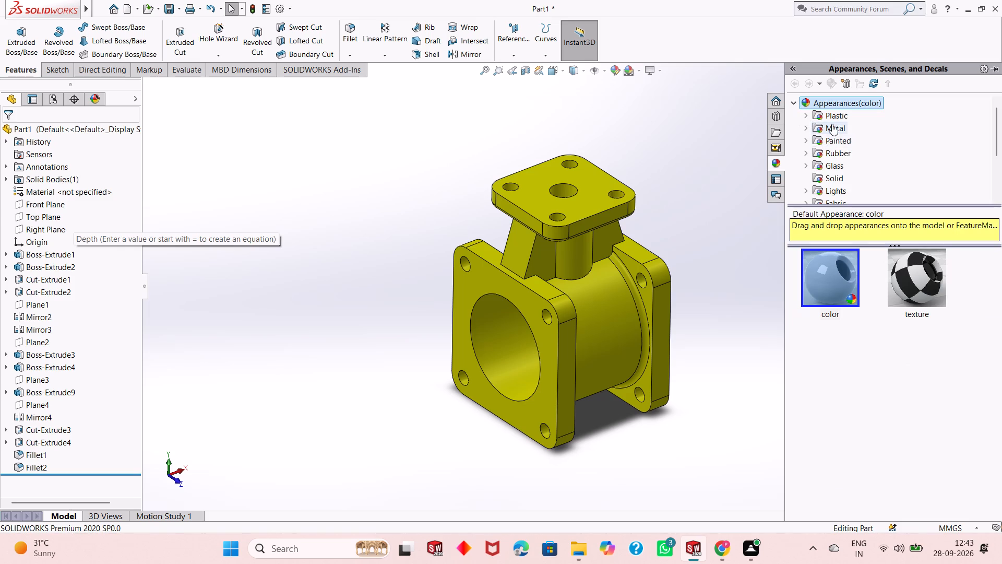
pyautogui.click(832, 124)
pyautogui.moveTo(834, 362); pyautogui.dragTo(507, 328)
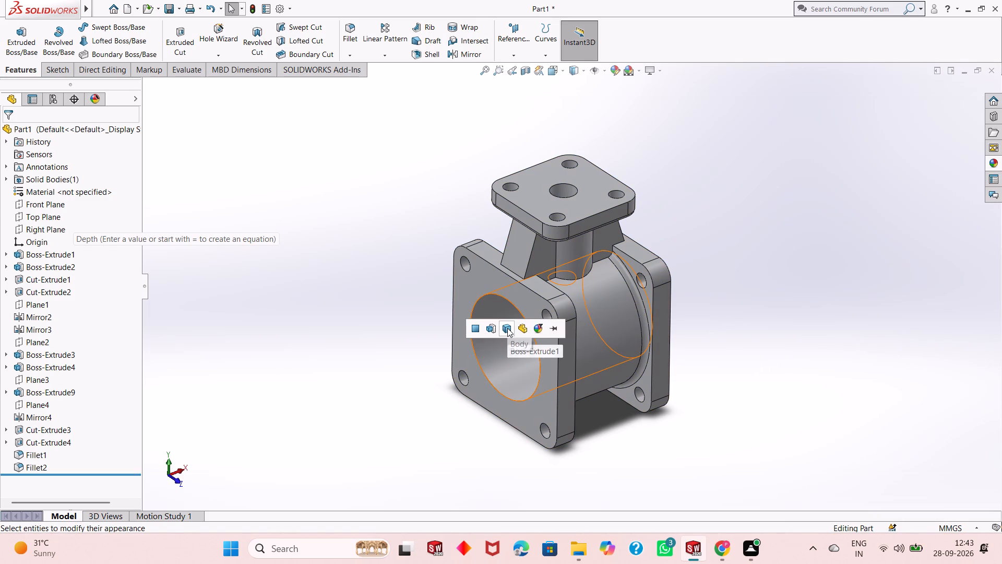
pyautogui.click(475, 330)
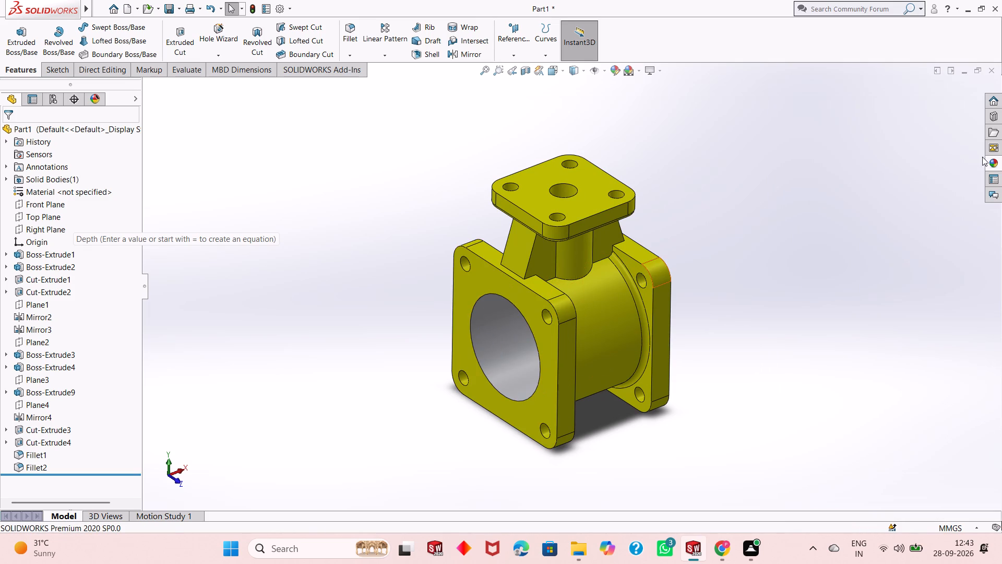
# Apply polished aluminum to the hole-cut feature that forms the four bolt holes in the front end flange.
pyautogui.click(989, 161)
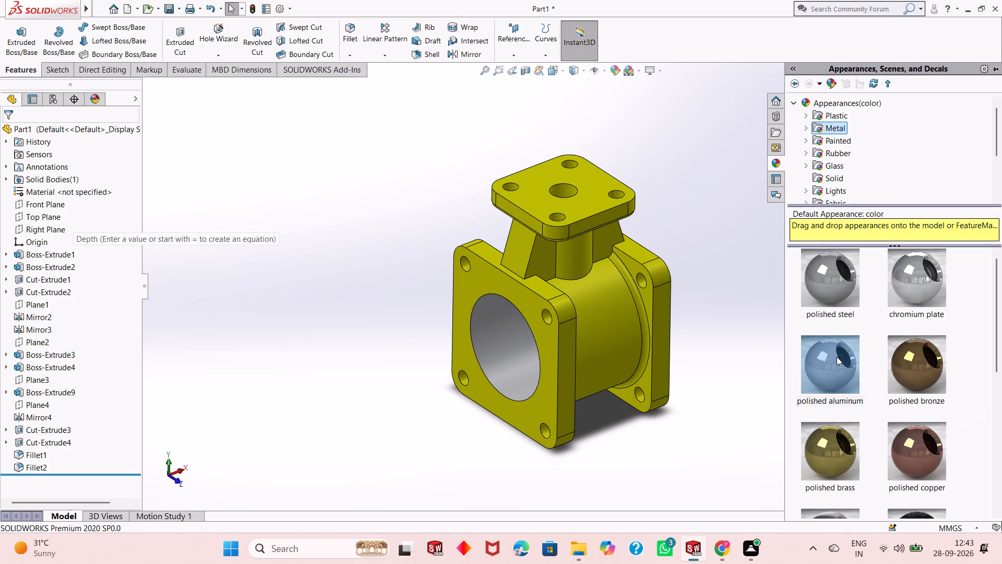
pyautogui.moveTo(837, 357); pyautogui.dragTo(475, 268)
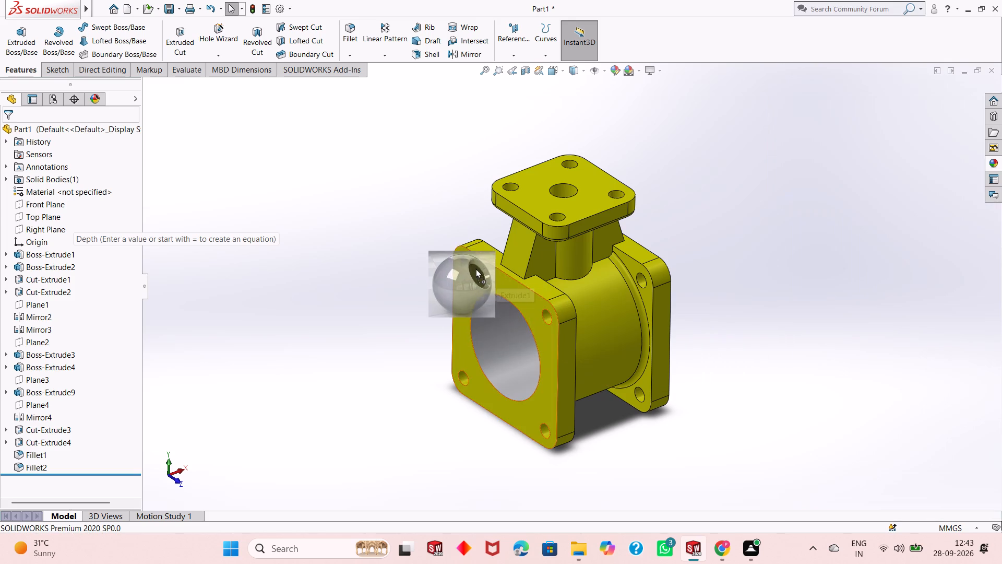
pyautogui.moveTo(475, 268); pyautogui.dragTo(461, 263)
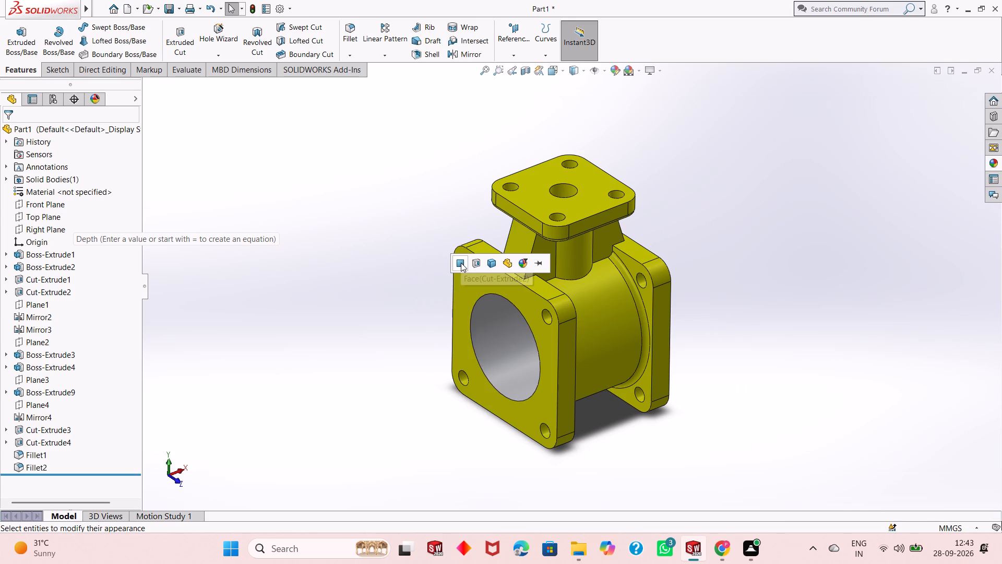
pyautogui.click(471, 261)
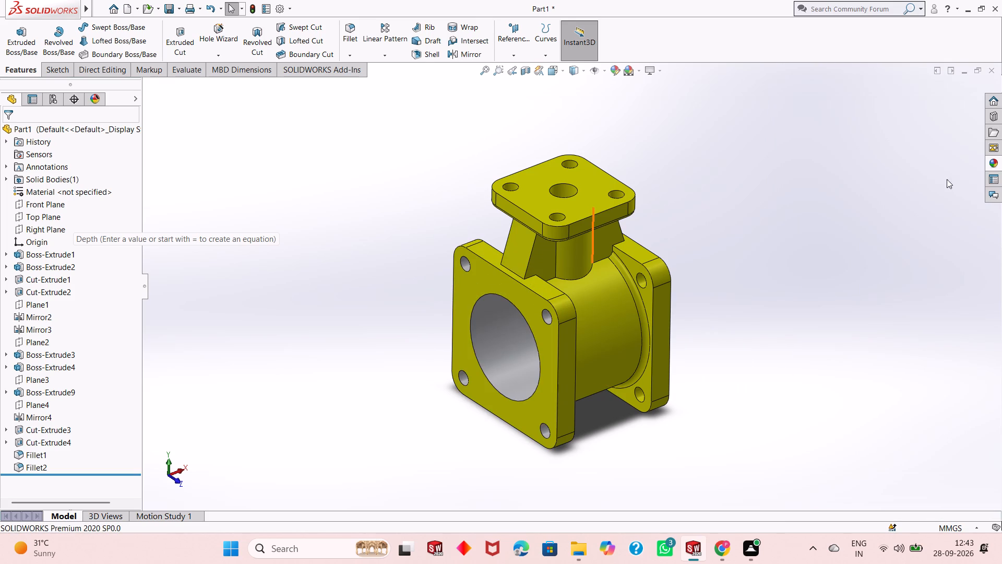
# Apply polished aluminum to the mirrored hole feature in the opposite end flange.
pyautogui.click(986, 166)
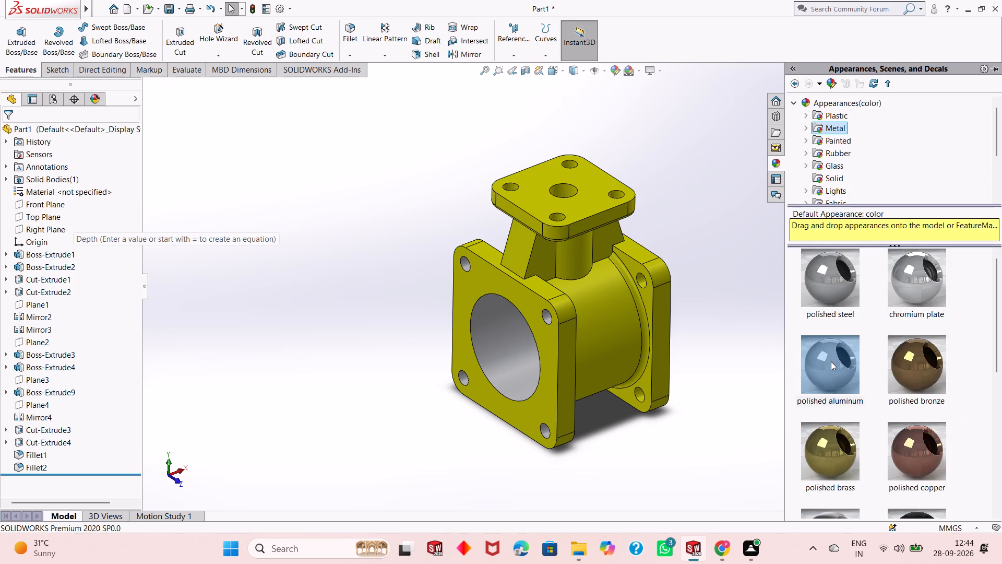
pyautogui.moveTo(830, 362); pyautogui.dragTo(640, 278)
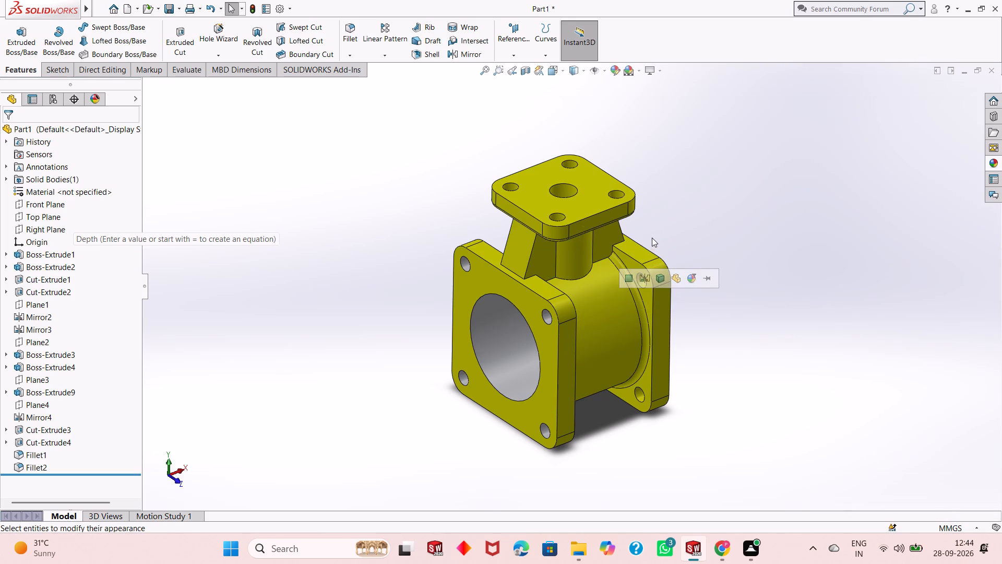
pyautogui.scroll(-2, 645, 264)
pyautogui.scroll(-2, 656, 311)
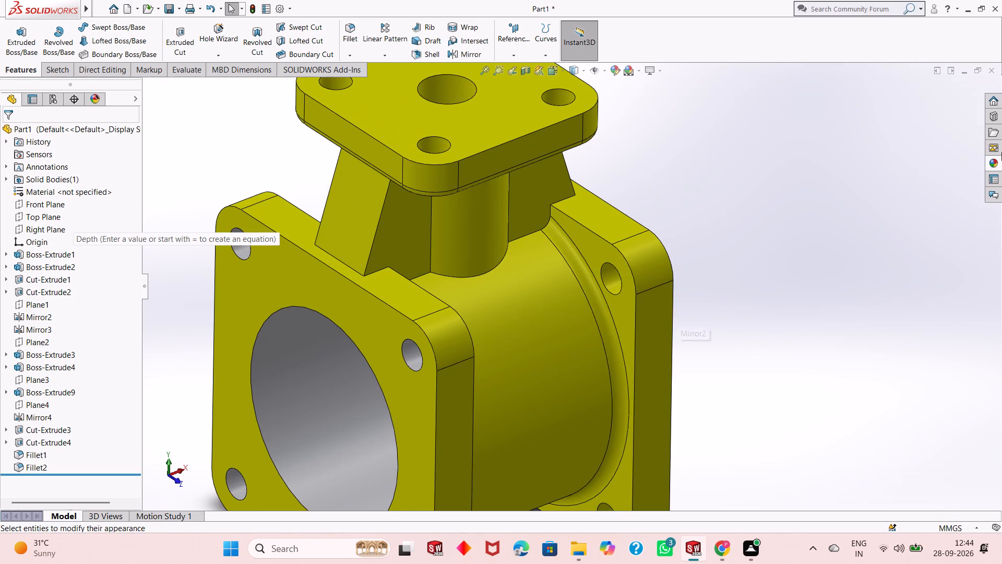
pyautogui.click(994, 159)
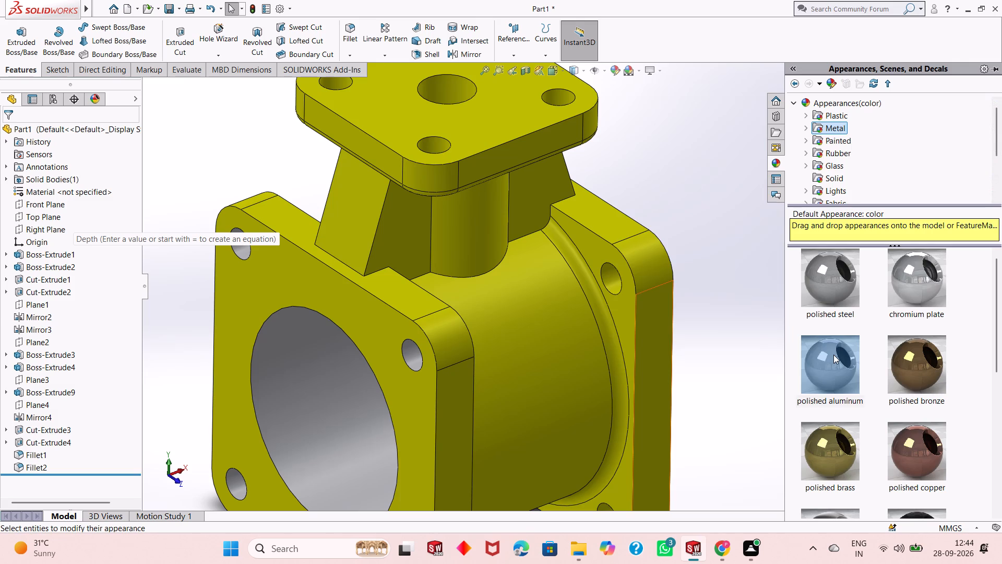
pyautogui.moveTo(833, 355); pyautogui.dragTo(604, 276)
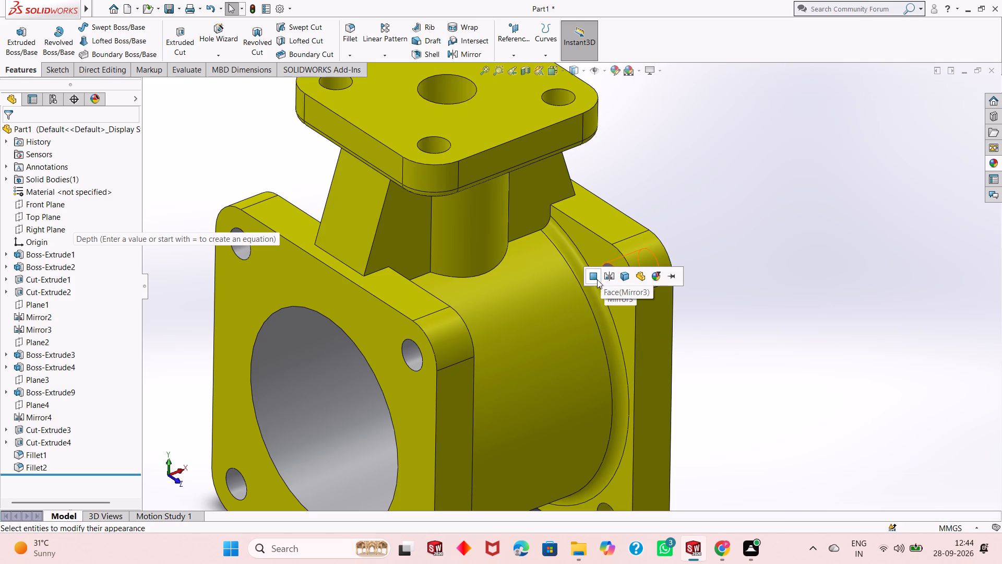
pyautogui.click(607, 279)
# Apply polished aluminum to the cut feature of the central bore through the top flange and column.
pyautogui.scroll(3, 701, 334)
pyautogui.scroll(-3, 493, 197)
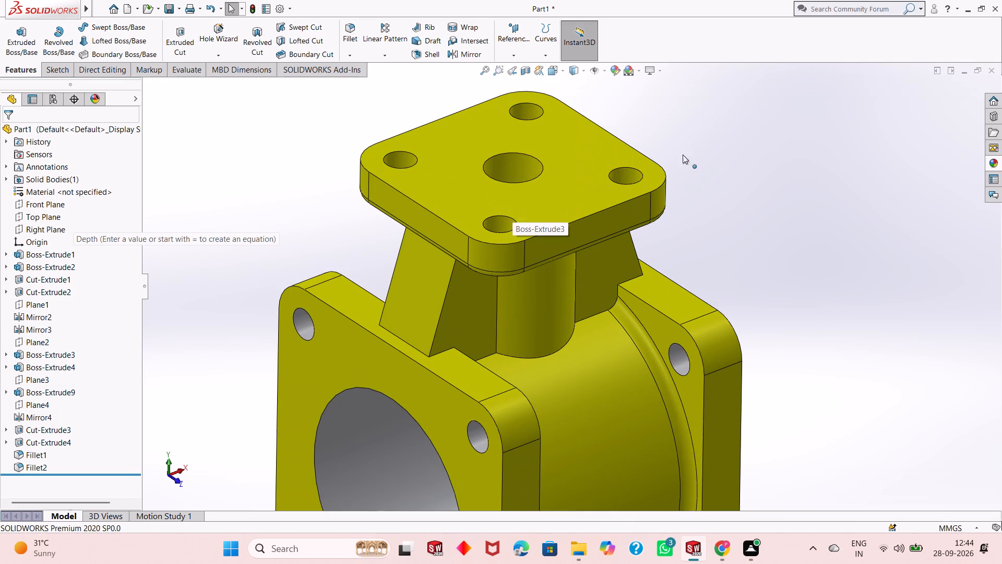
pyautogui.click(987, 161)
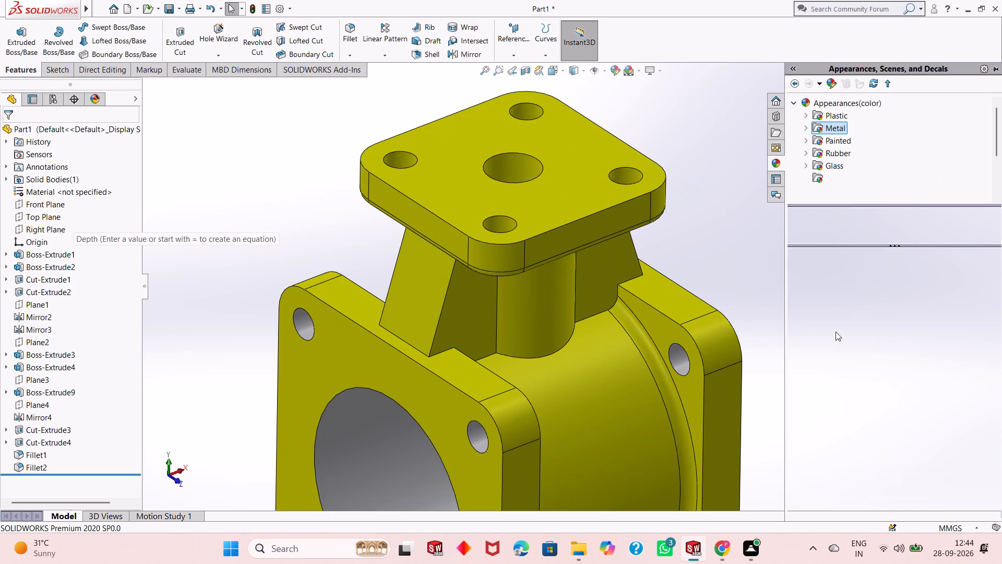
pyautogui.moveTo(828, 359); pyautogui.dragTo(509, 160)
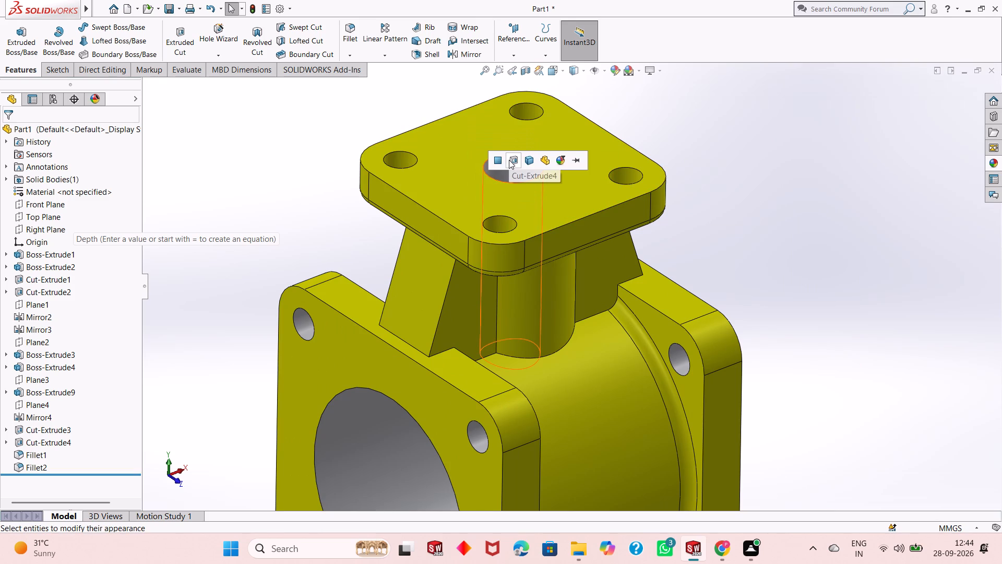
pyautogui.click(509, 160)
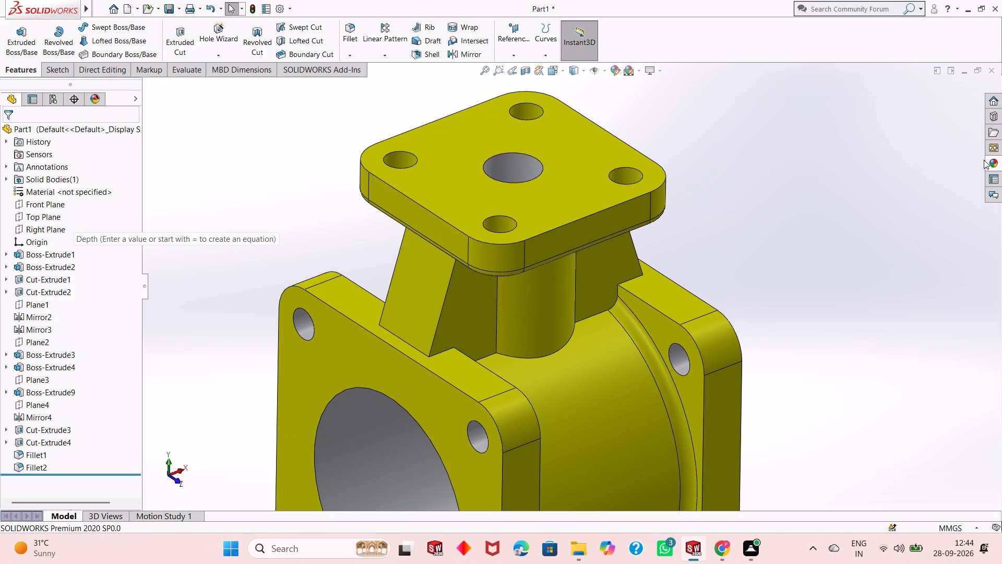
# Apply polished aluminum to the cut feature of the four corner holes in the top flange.
pyautogui.click(987, 162)
pyautogui.moveTo(844, 357); pyautogui.dragTo(635, 158)
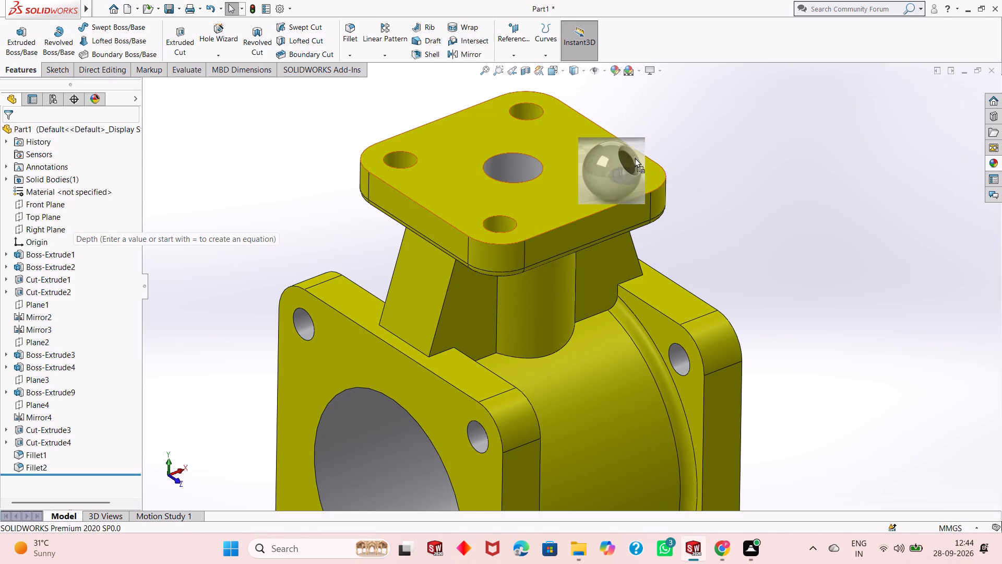
pyautogui.moveTo(635, 158); pyautogui.dragTo(625, 172)
pyautogui.click(625, 173)
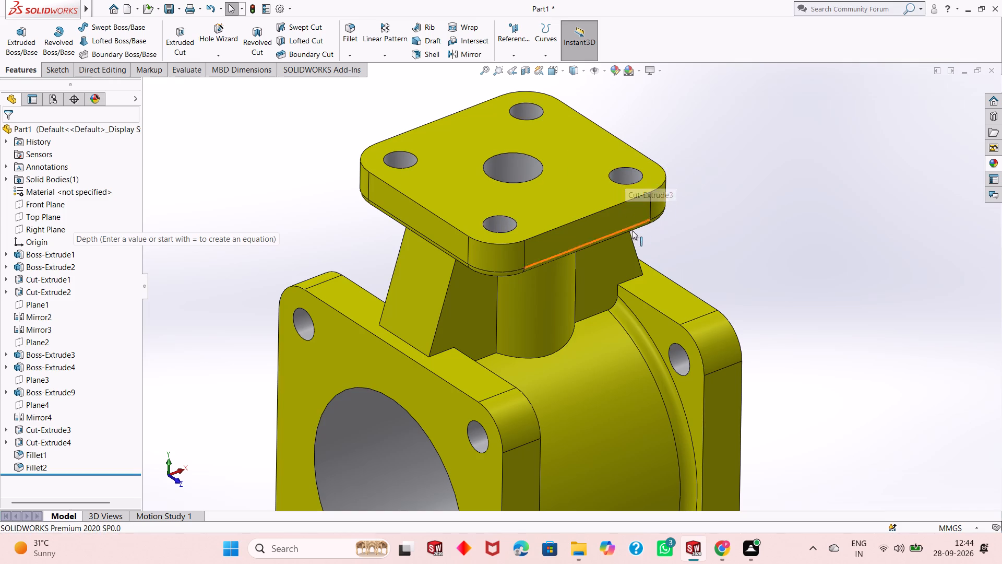
# Inspect the coloured part from several sides, including the end flanges, the bores, the holes and the top flange.
pyautogui.scroll(3, 628, 232)
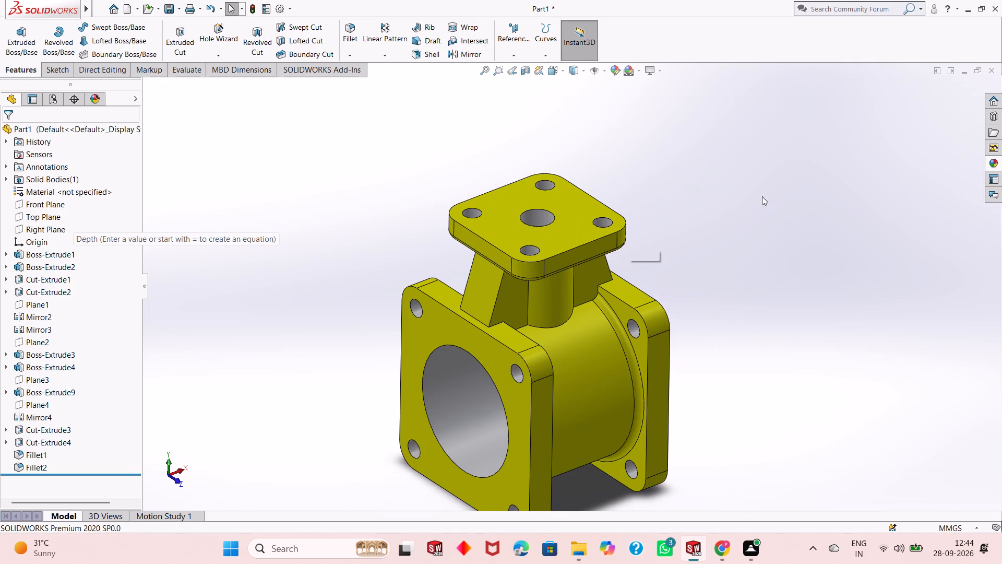
pyautogui.scroll(1, 682, 234)
pyautogui.moveTo(678, 326); pyautogui.dragTo(678, 326, button='middle')
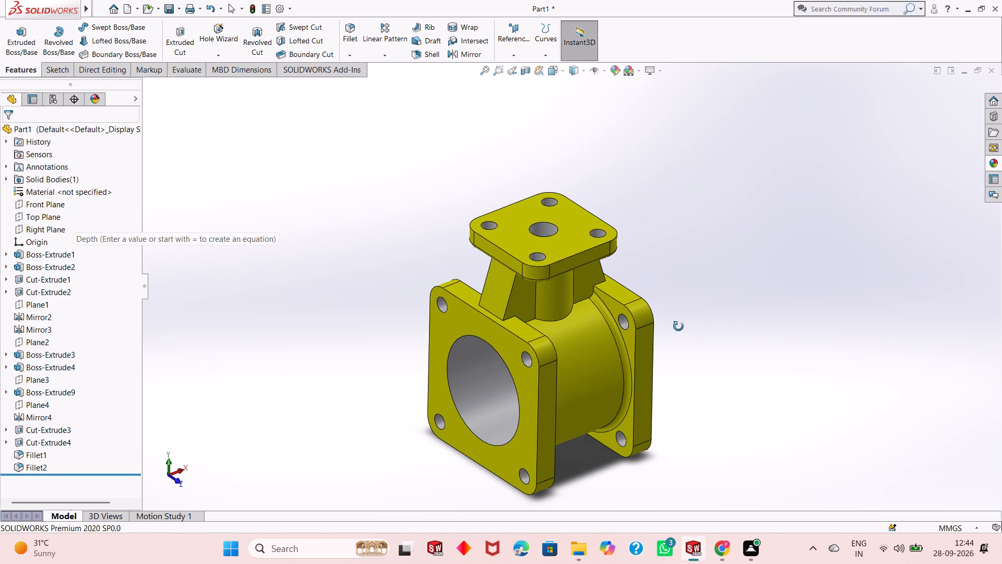
pyautogui.moveTo(678, 326); pyautogui.dragTo(707, 259, button='middle')
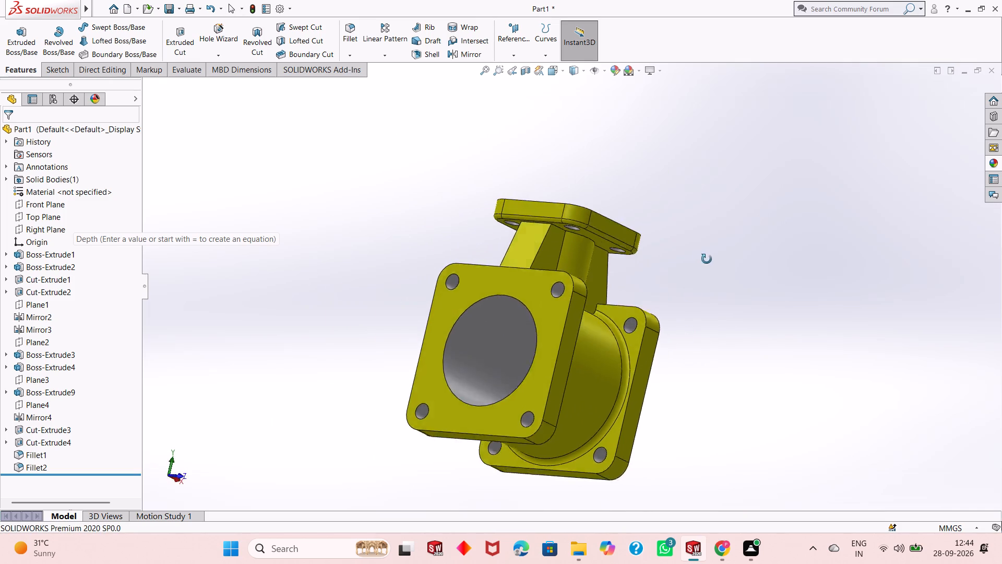
pyautogui.moveTo(707, 259); pyautogui.dragTo(729, 275, button='middle')
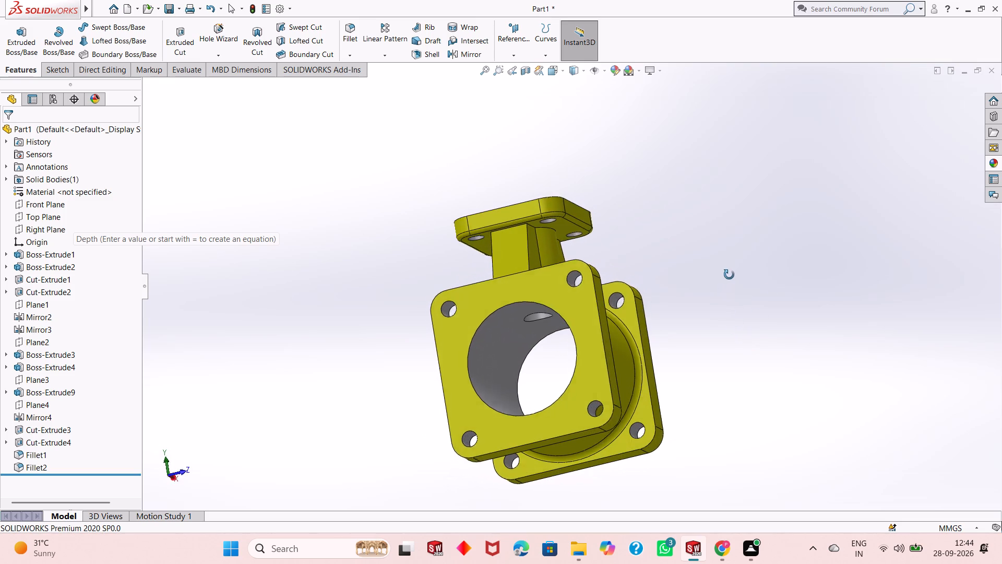
pyautogui.moveTo(729, 275); pyautogui.dragTo(714, 356, button='middle')
pyautogui.scroll(1, 625, 379)
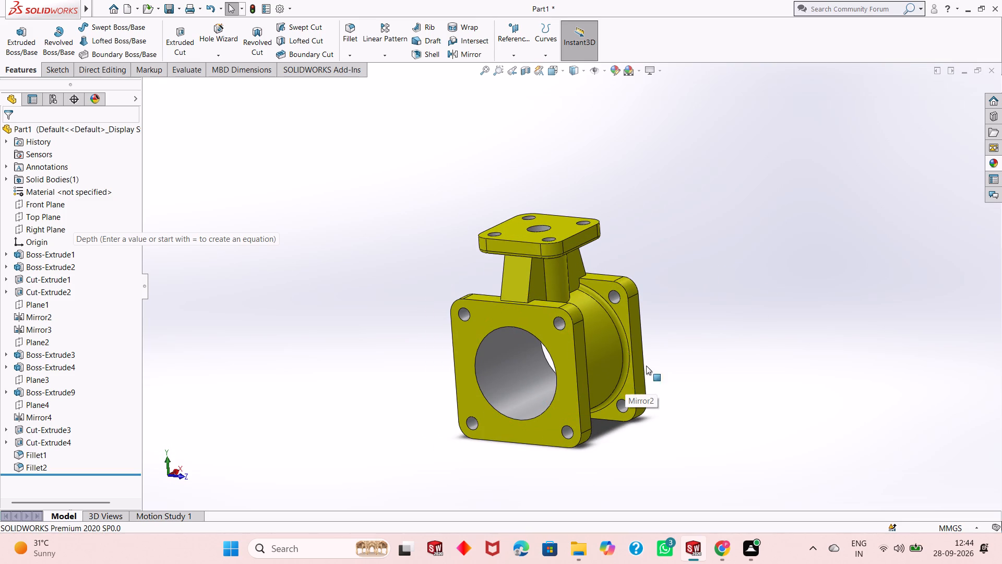
pyautogui.moveTo(700, 371); pyautogui.dragTo(669, 399, button='middle')
pyautogui.scroll(2, 563, 378)
pyautogui.moveTo(416, 350); pyautogui.dragTo(415, 300, button='middle')
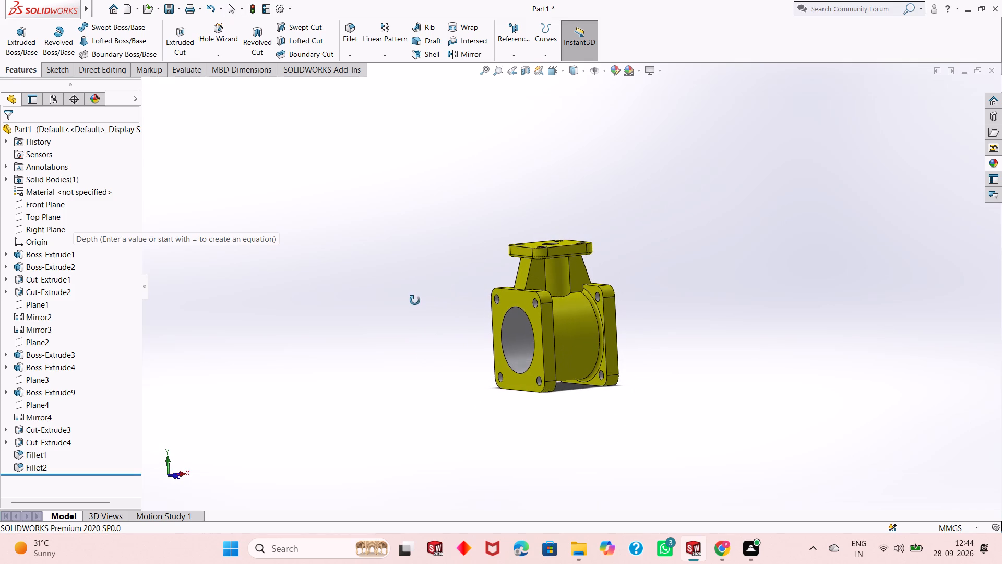
pyautogui.moveTo(415, 300); pyautogui.dragTo(414, 320, button='middle')
pyautogui.scroll(-3, 520, 319)
pyautogui.scroll(1, 549, 314)
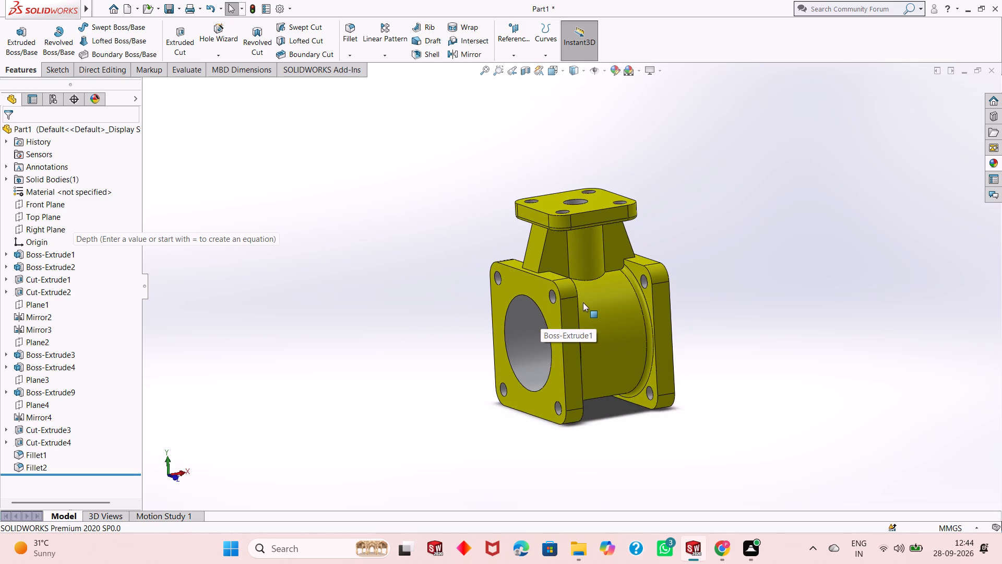
pyautogui.scroll(-2, 584, 302)
pyautogui.scroll(2, 591, 311)
pyautogui.moveTo(611, 304); pyautogui.dragTo(609, 343, button='middle')
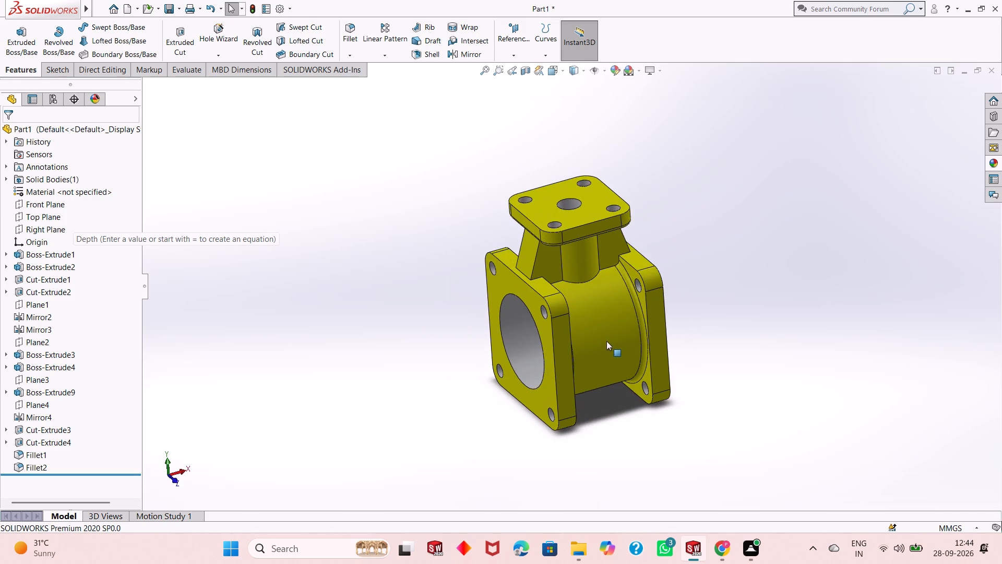
# Save the part in the Downloads folder as a SOLIDWORKS Part named "Pipe valve casing".
pyautogui.scroll(1, 602, 332)
pyautogui.scroll(-1, 588, 299)
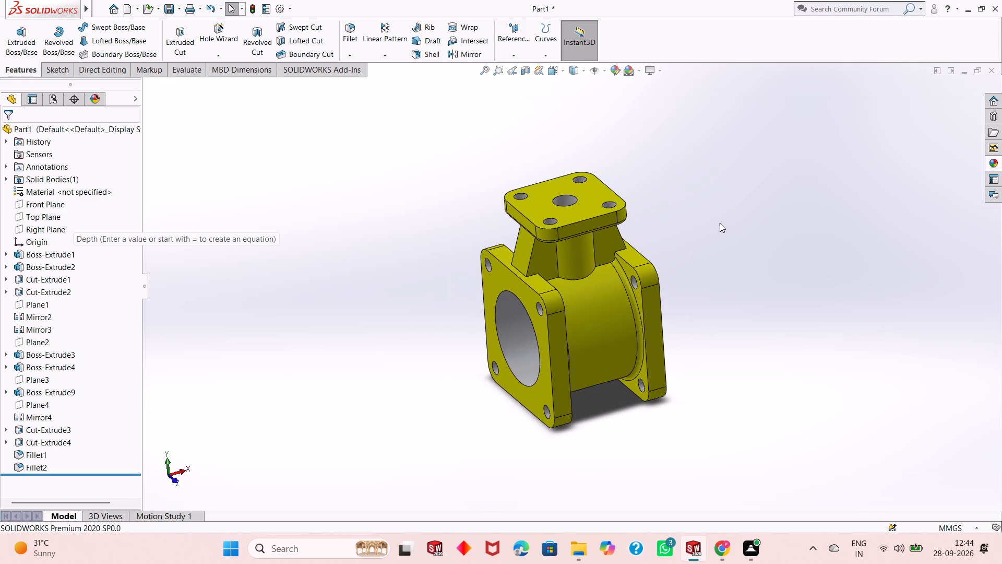
pyautogui.hotkey('ctrl', 's')
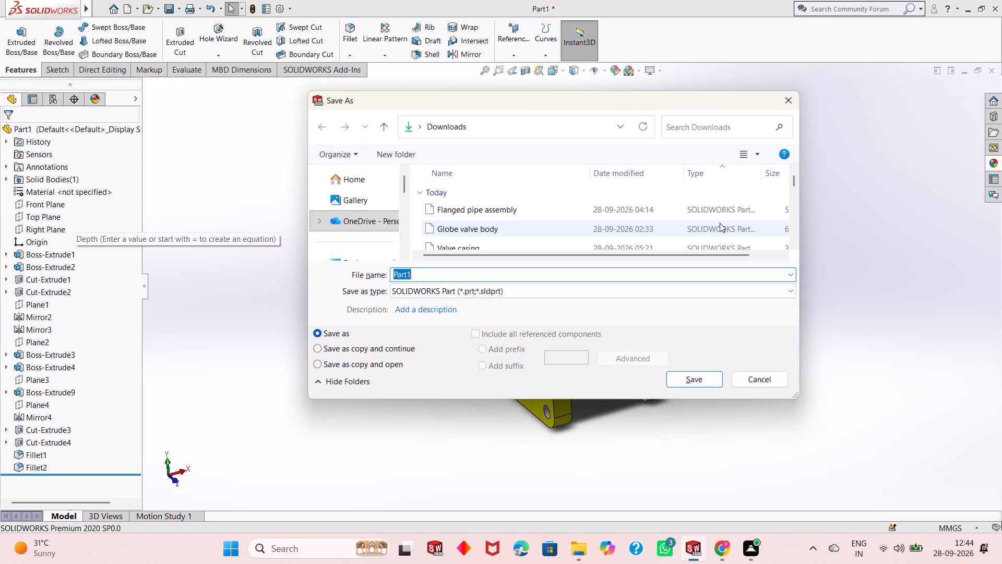
pyautogui.write('Pipe')
pyautogui.press('space')
pyautogui.write('valve')
pyautogui.press('space')
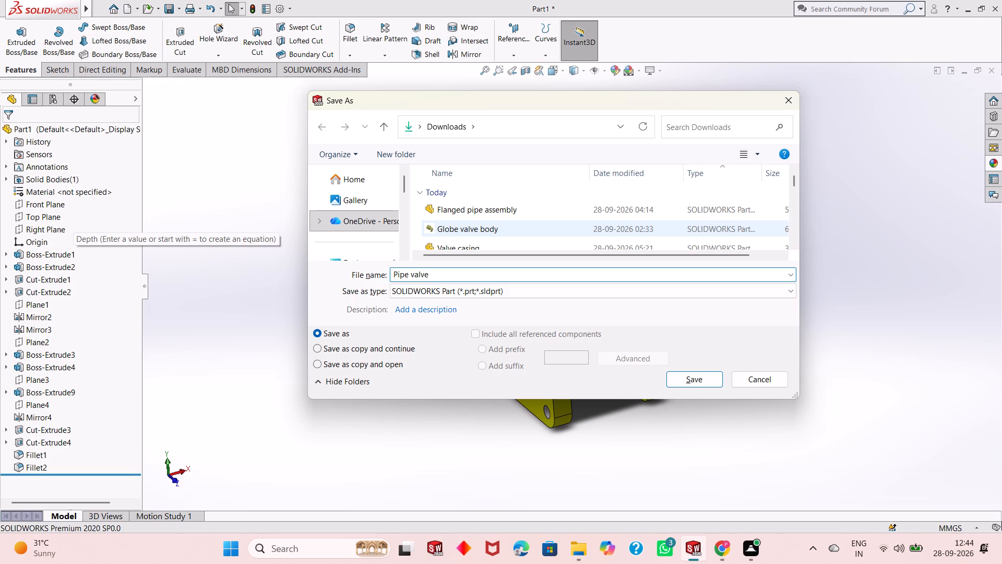
pyautogui.press('BackSpace')
pyautogui.press('BackSpace')
pyautogui.press('BackSpace')
pyautogui.press('BackSpace')
pyautogui.press('BackSpace')
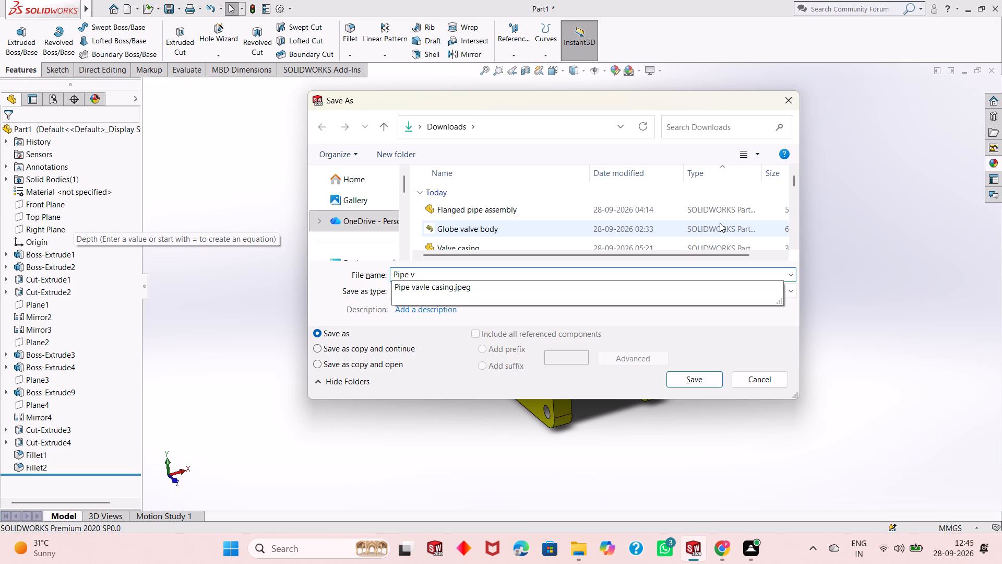
pyautogui.press('a')
pyautogui.press('l')
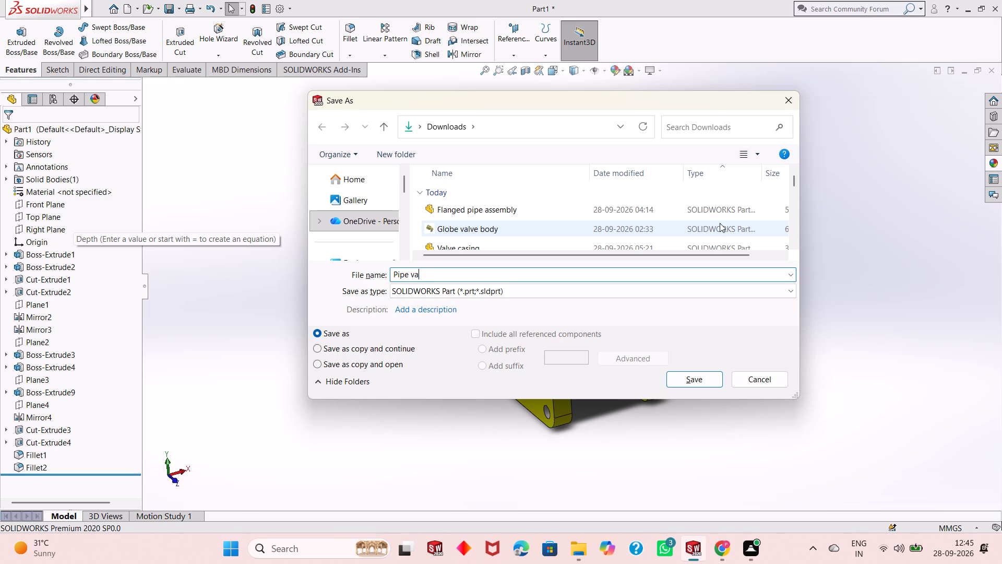
pyautogui.write('ve')
pyautogui.press('space')
pyautogui.write('casing')
pyautogui.press('Return')
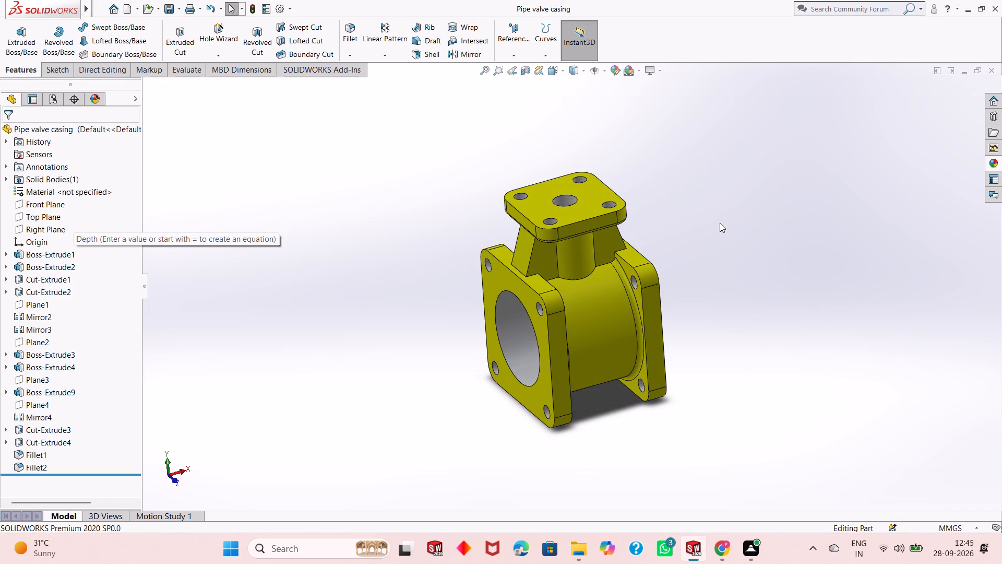
# Save a PDF version of the part in Adobe Portable Document Format as "Pipe valve casing" in the Downloads folder.
pyautogui.click(178, 11)
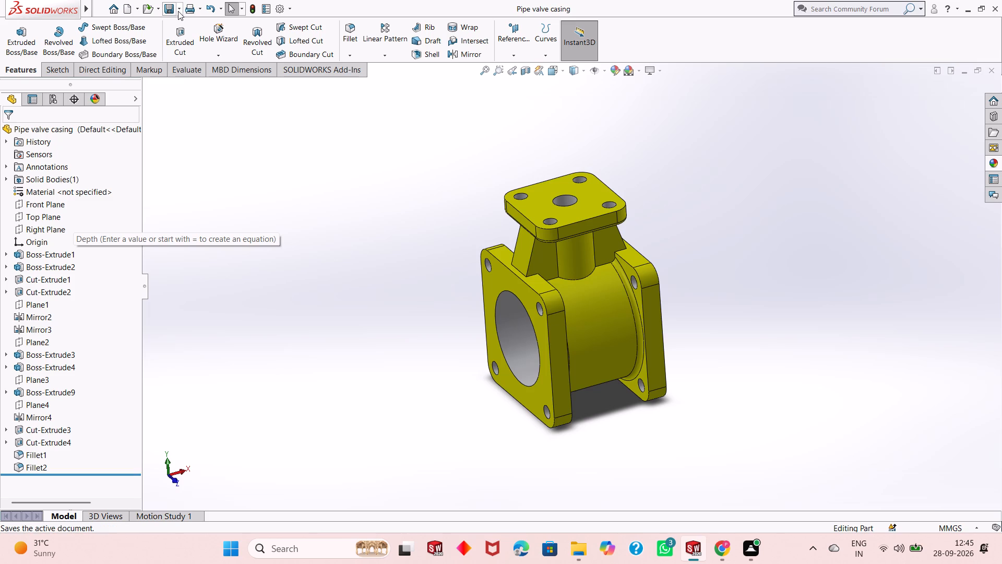
pyautogui.click(206, 39)
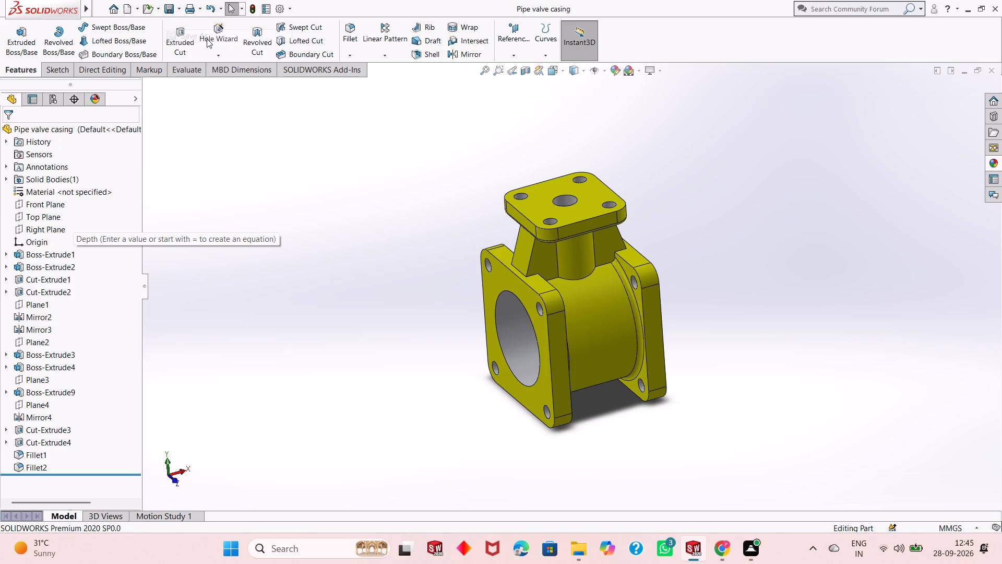
pyautogui.click(547, 290)
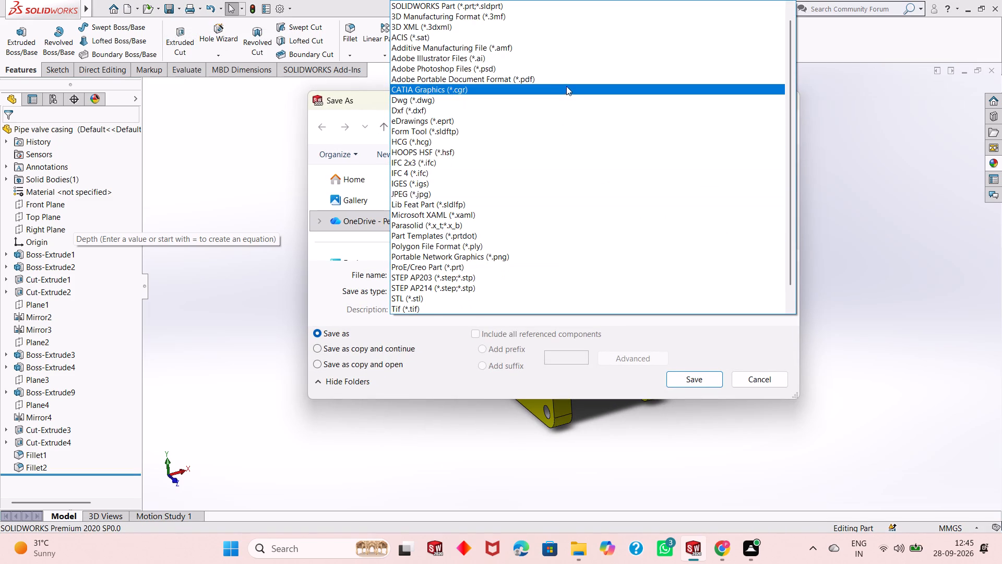
pyautogui.click(569, 83)
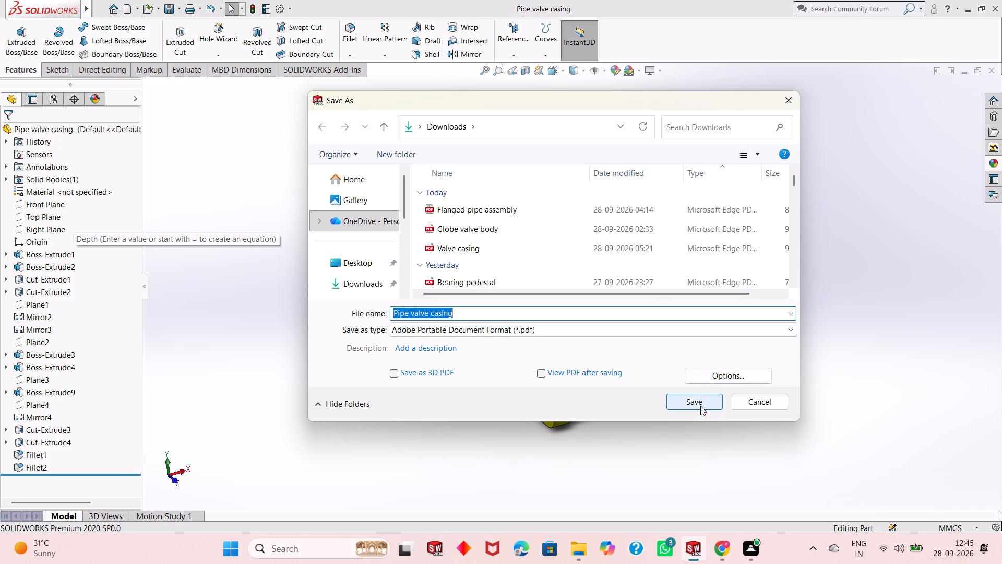
pyautogui.click(700, 406)
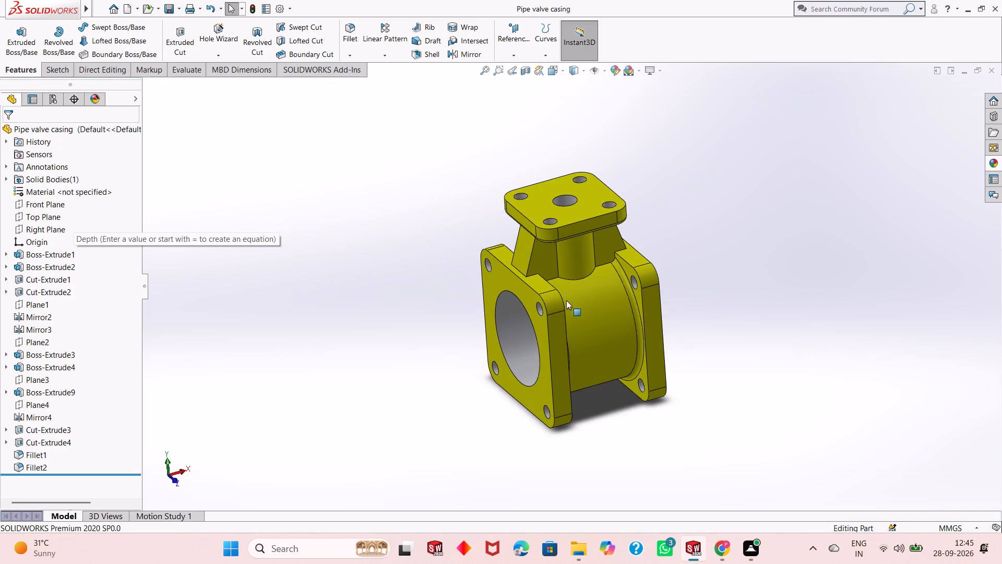